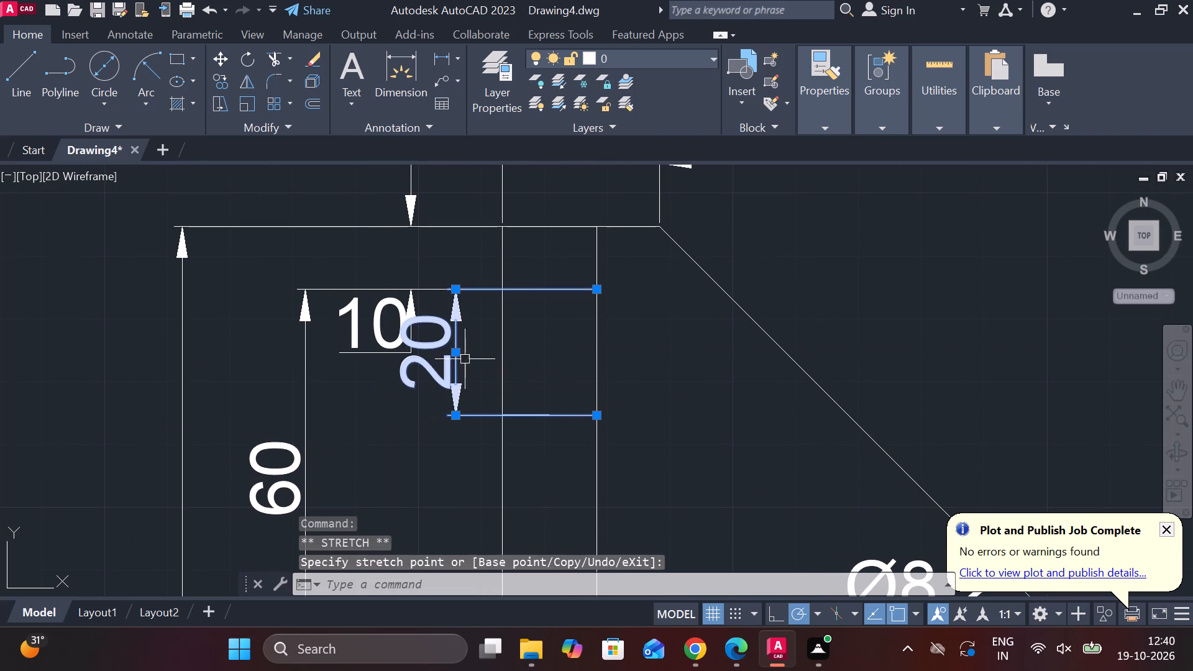
# Move the vertical 20 dimension slightly closer to the part, away from the neighbouring 10 dimension.
pyautogui.click(460, 353)
pyautogui.click(457, 353)
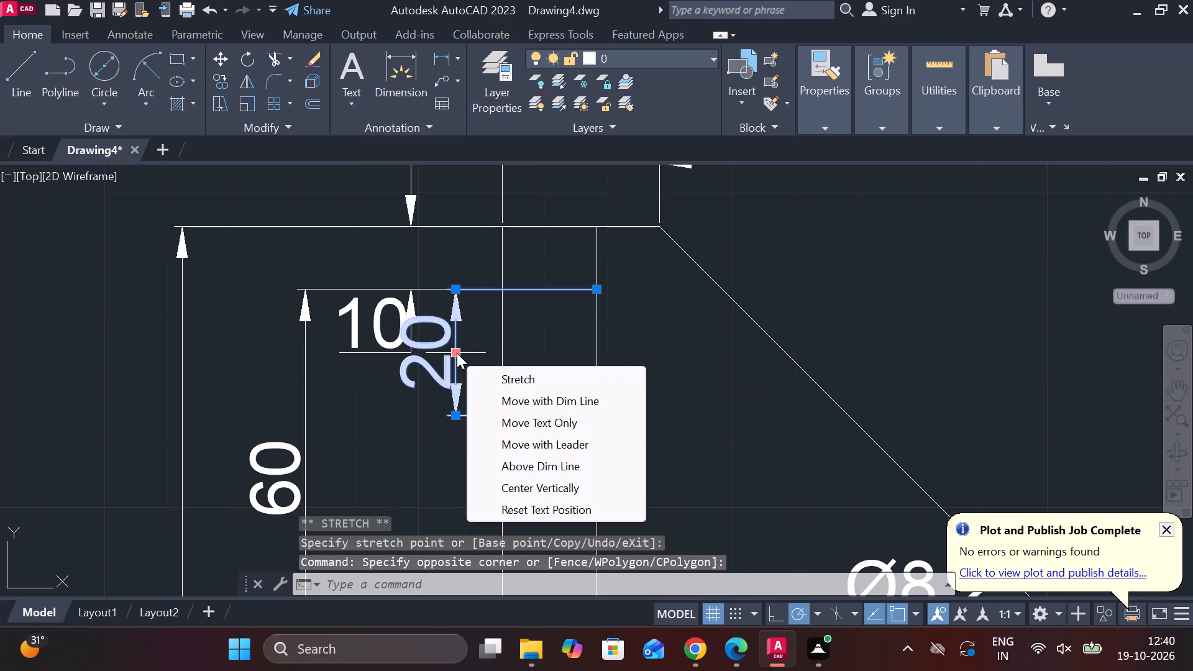
pyautogui.click(457, 353)
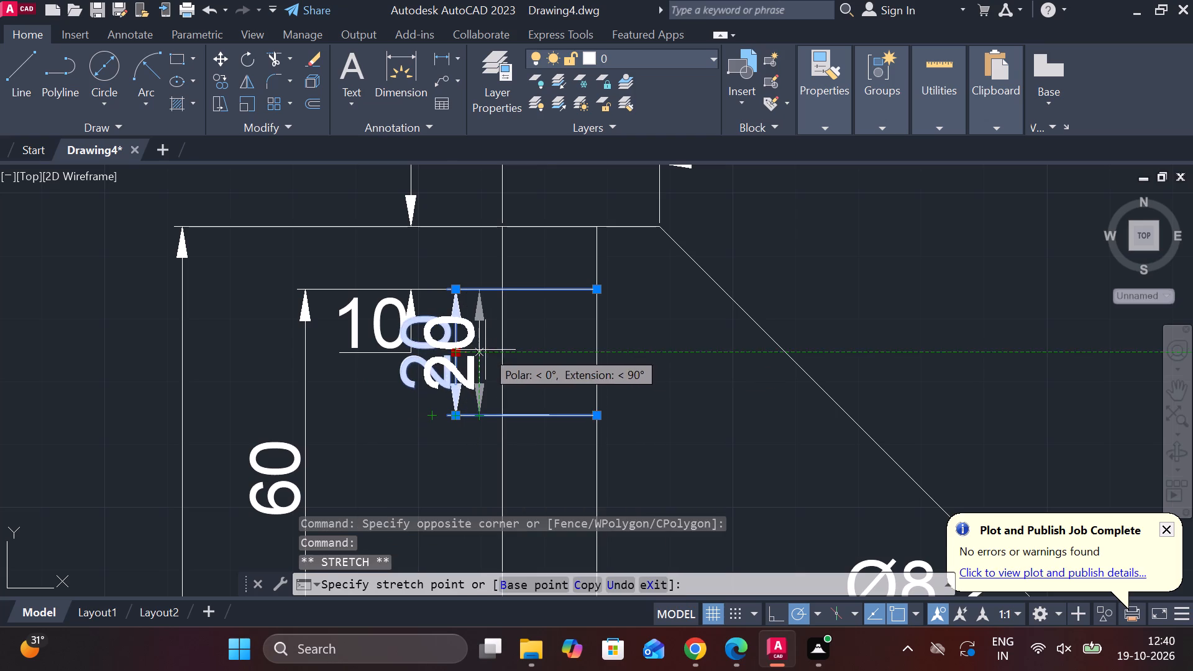
pyautogui.click(485, 350)
pyautogui.press('Escape')
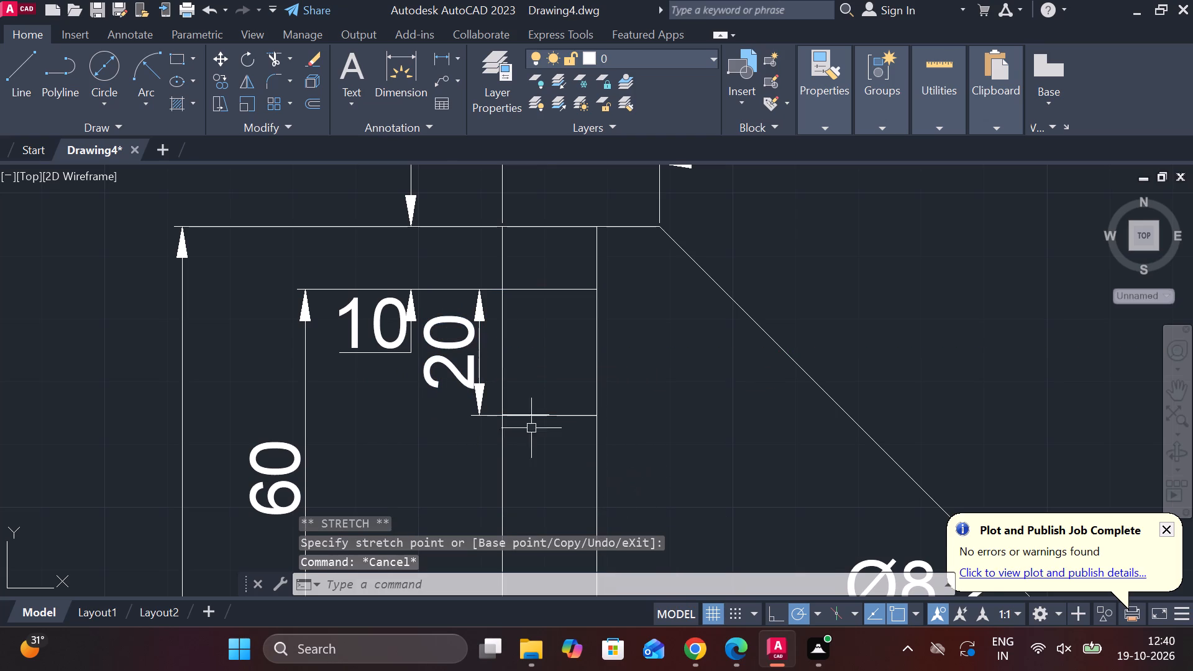
# Change the linetype of the inner vertical line through the Ø8,2 hole to CENTER.
pyautogui.moveTo(525, 422); pyautogui.dragTo(529, 432, button='middle')
pyautogui.scroll(-1, 497, 427)
pyautogui.moveTo(513, 418); pyautogui.dragTo(512, 340, button='middle')
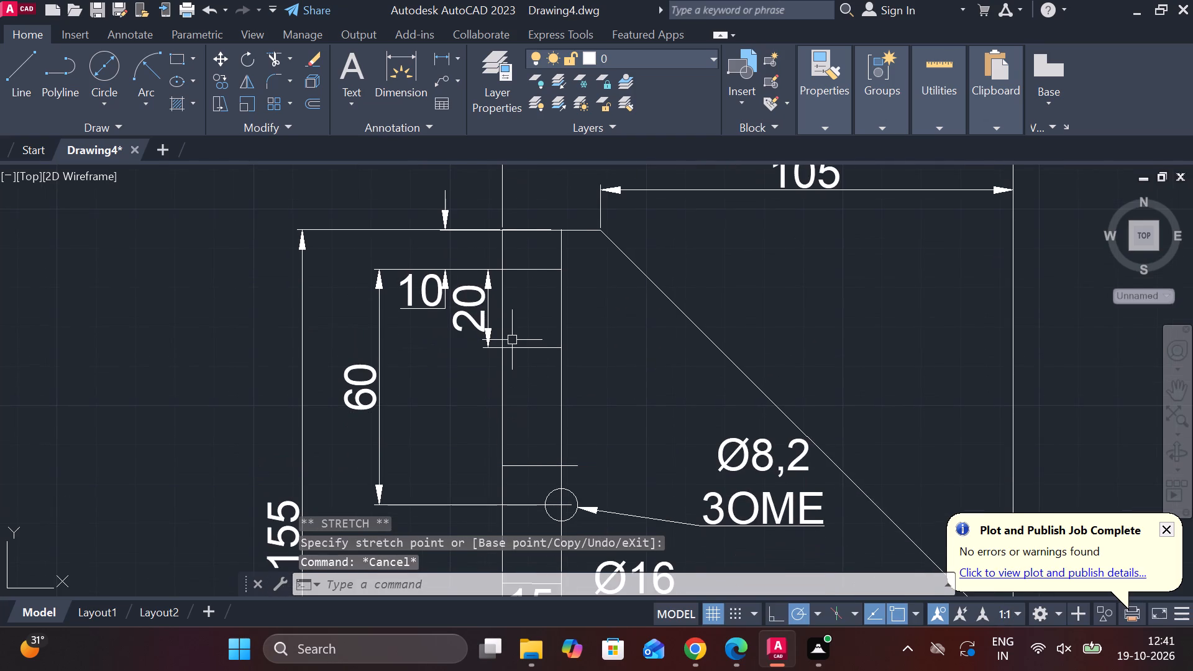
pyautogui.scroll(2, 553, 227)
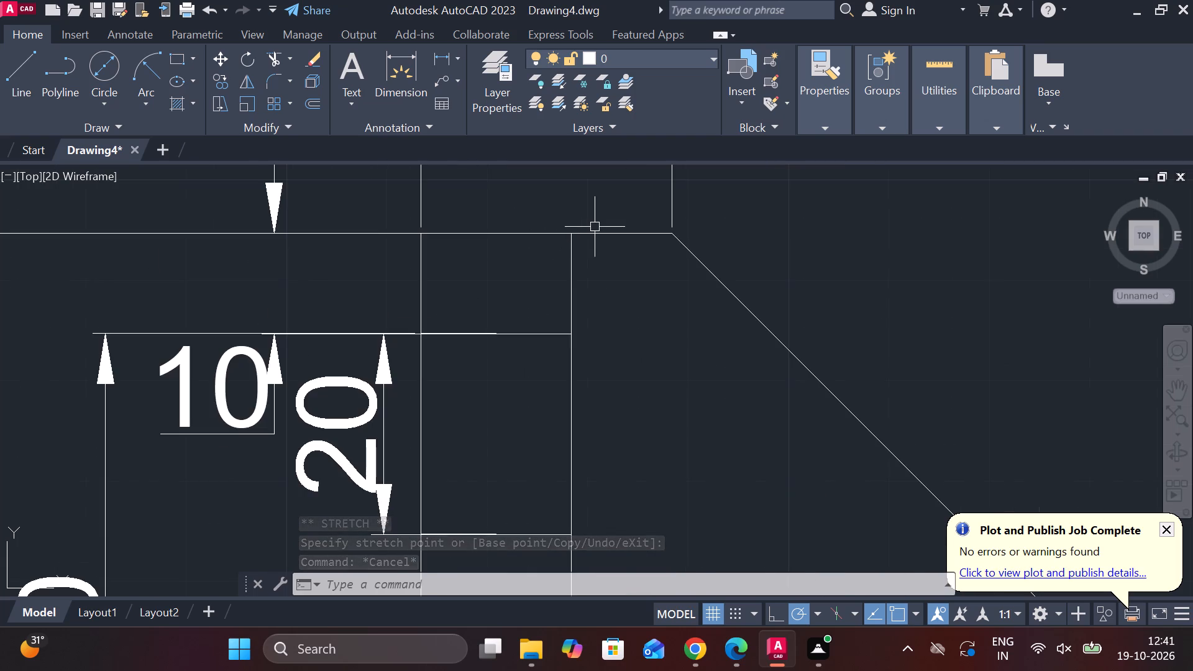
pyautogui.scroll(-3, 595, 227)
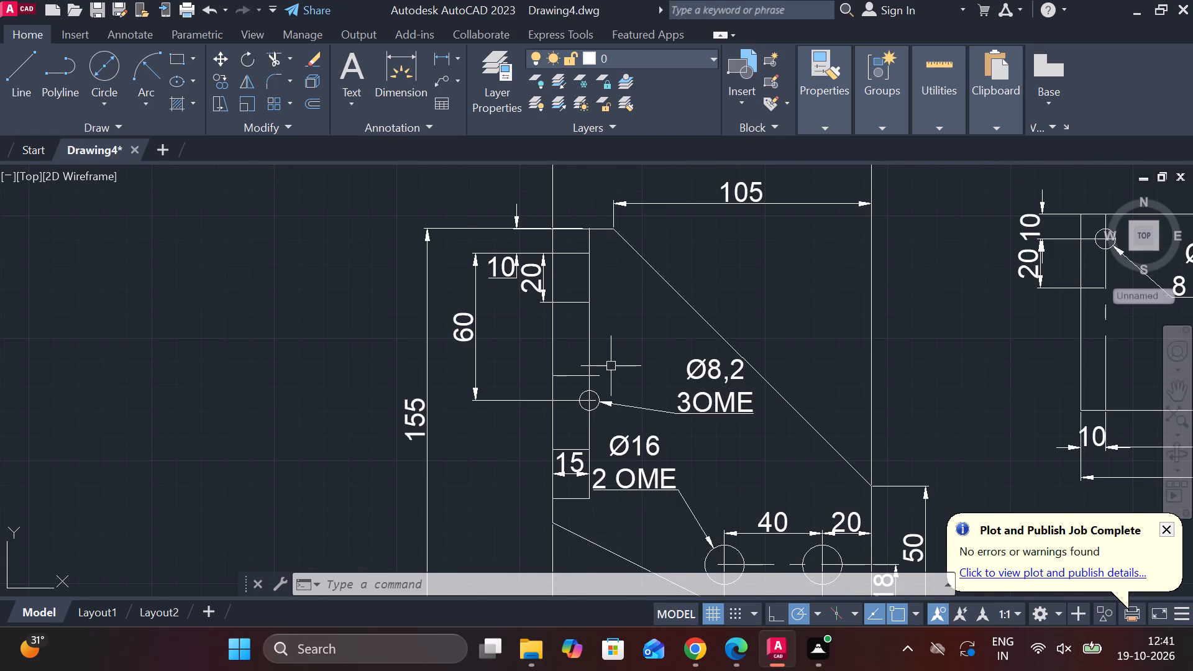
pyautogui.scroll(-1, 613, 368)
pyautogui.moveTo(613, 368); pyautogui.dragTo(541, 305, button='middle')
pyautogui.scroll(2, 529, 319)
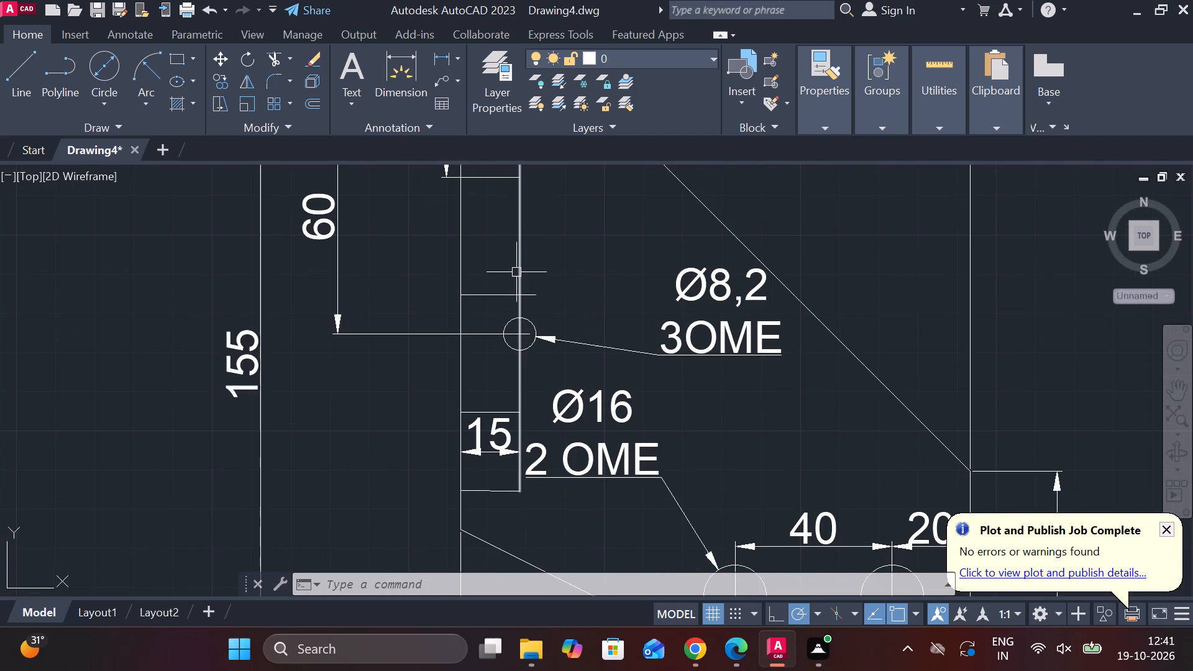
pyautogui.click(518, 260)
pyautogui.moveTo(547, 265); pyautogui.dragTo(517, 327, button='middle')
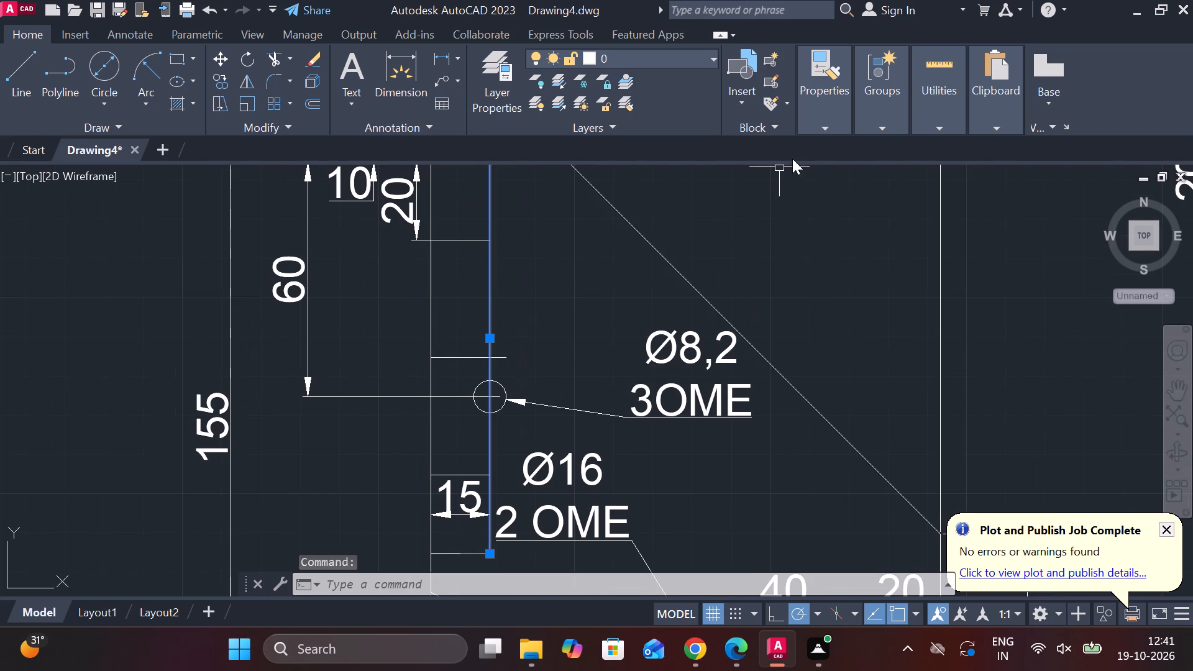
pyautogui.click(820, 132)
pyautogui.click(943, 203)
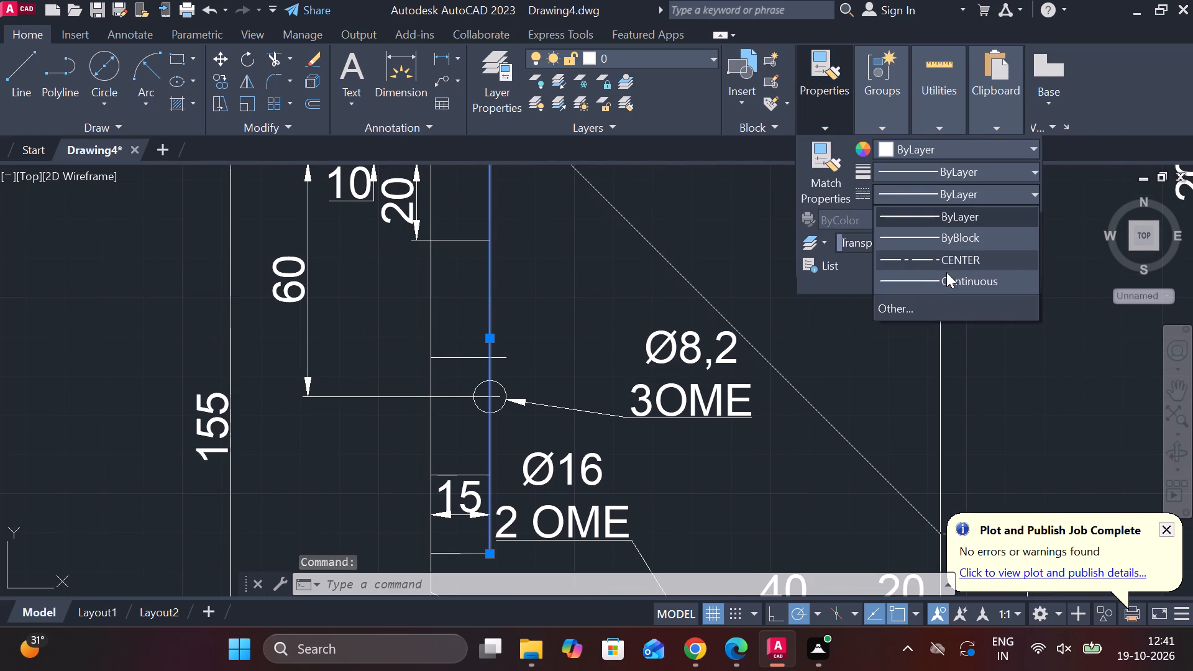
pyautogui.click(932, 263)
pyautogui.press('Escape')
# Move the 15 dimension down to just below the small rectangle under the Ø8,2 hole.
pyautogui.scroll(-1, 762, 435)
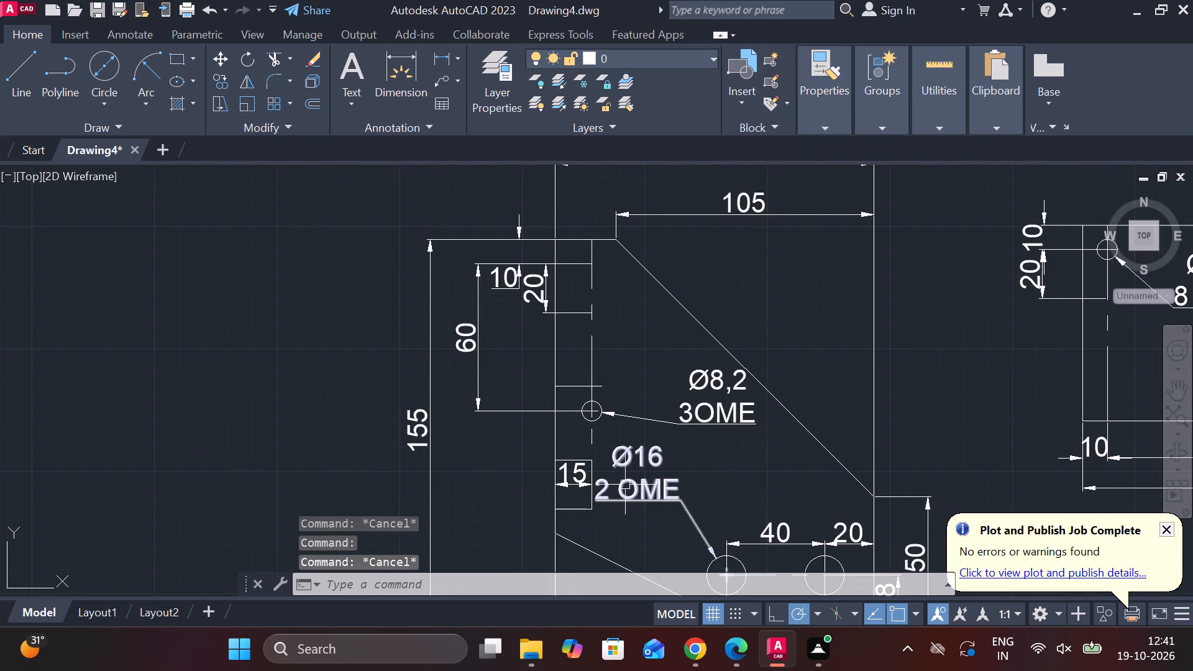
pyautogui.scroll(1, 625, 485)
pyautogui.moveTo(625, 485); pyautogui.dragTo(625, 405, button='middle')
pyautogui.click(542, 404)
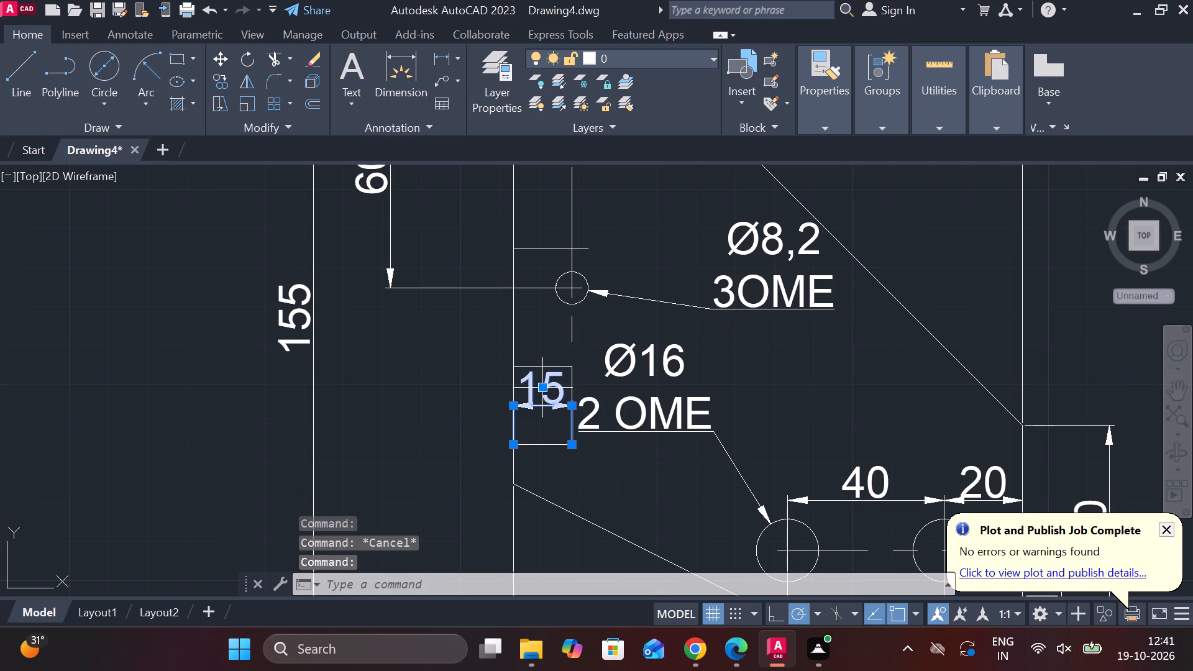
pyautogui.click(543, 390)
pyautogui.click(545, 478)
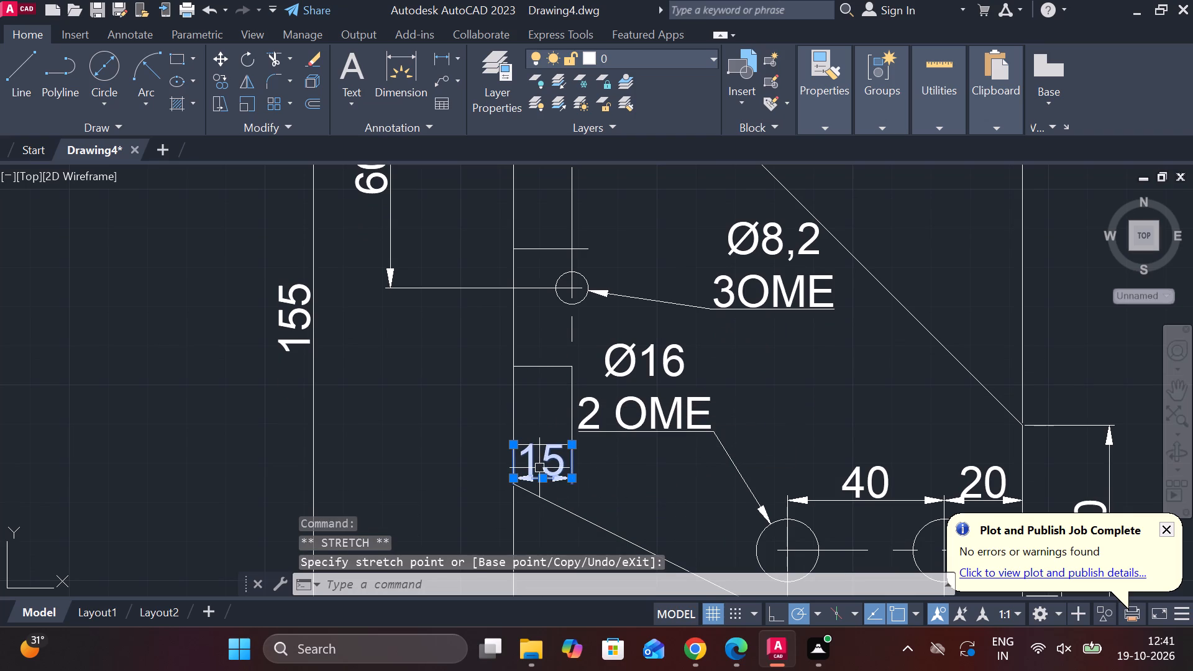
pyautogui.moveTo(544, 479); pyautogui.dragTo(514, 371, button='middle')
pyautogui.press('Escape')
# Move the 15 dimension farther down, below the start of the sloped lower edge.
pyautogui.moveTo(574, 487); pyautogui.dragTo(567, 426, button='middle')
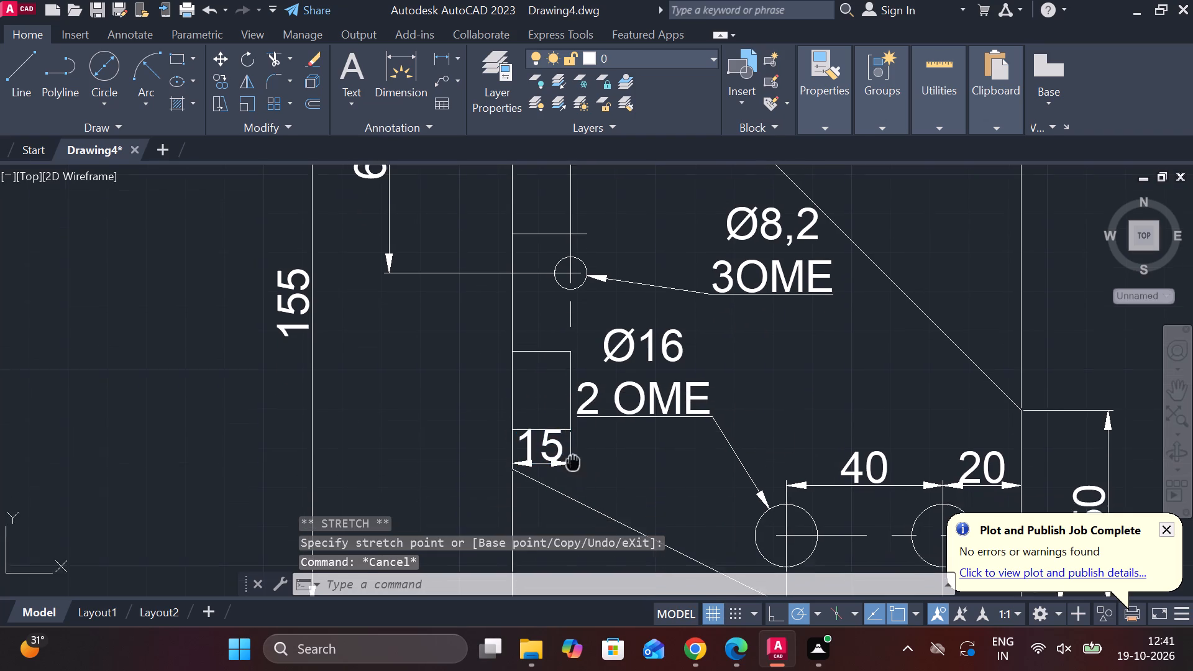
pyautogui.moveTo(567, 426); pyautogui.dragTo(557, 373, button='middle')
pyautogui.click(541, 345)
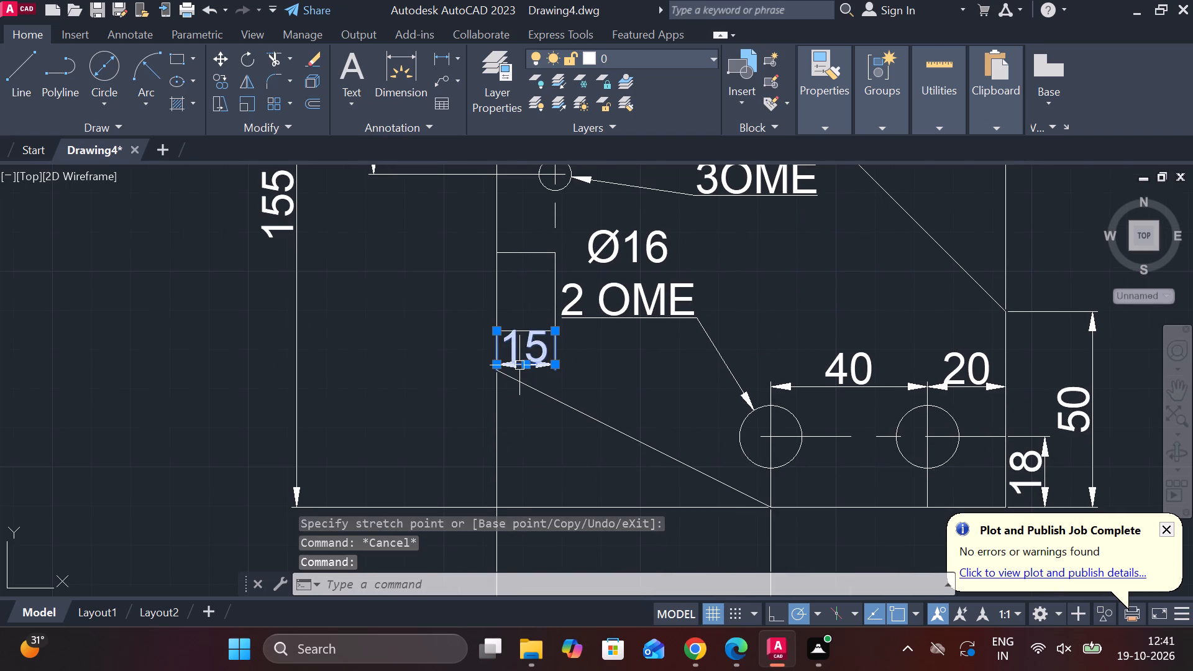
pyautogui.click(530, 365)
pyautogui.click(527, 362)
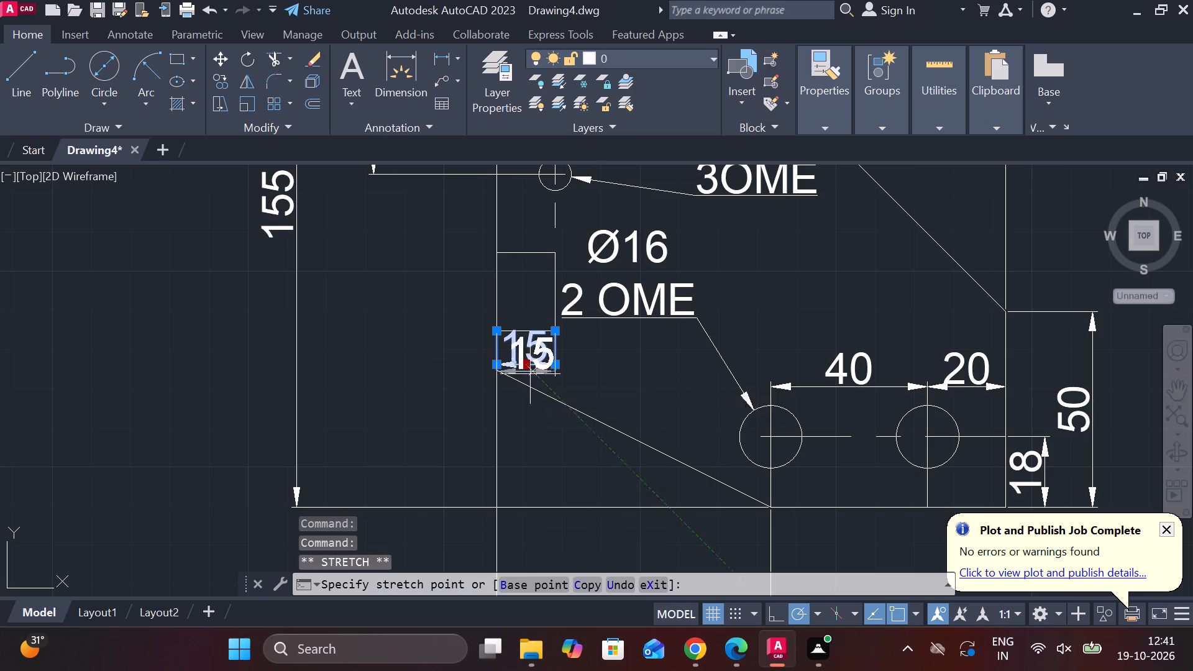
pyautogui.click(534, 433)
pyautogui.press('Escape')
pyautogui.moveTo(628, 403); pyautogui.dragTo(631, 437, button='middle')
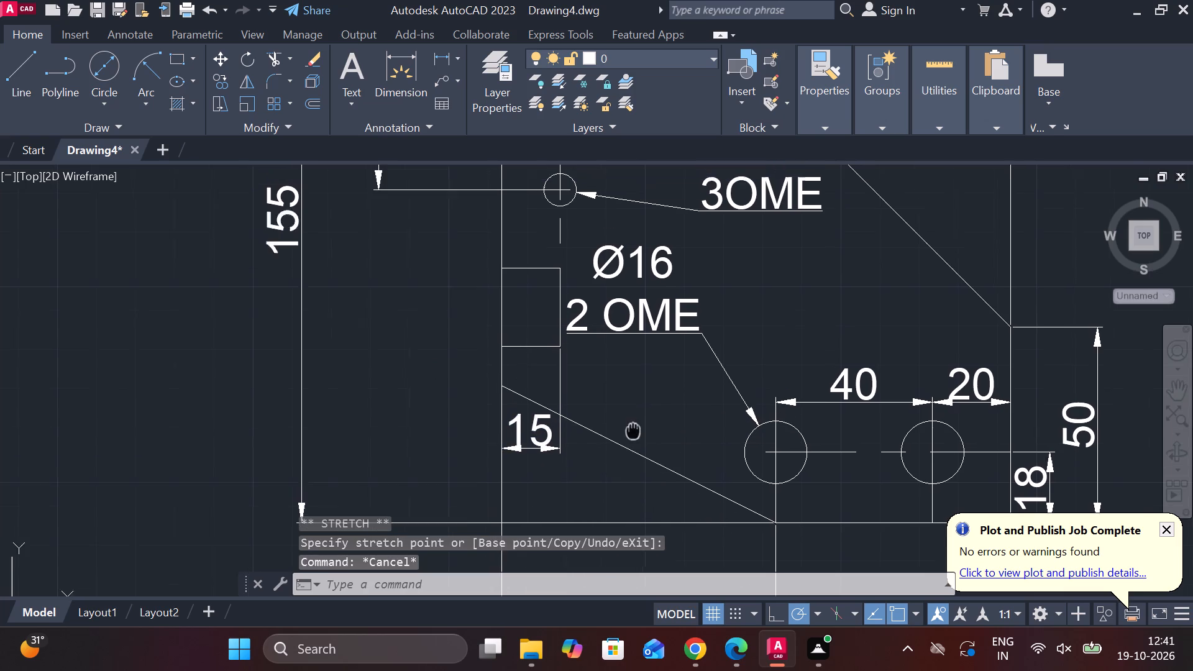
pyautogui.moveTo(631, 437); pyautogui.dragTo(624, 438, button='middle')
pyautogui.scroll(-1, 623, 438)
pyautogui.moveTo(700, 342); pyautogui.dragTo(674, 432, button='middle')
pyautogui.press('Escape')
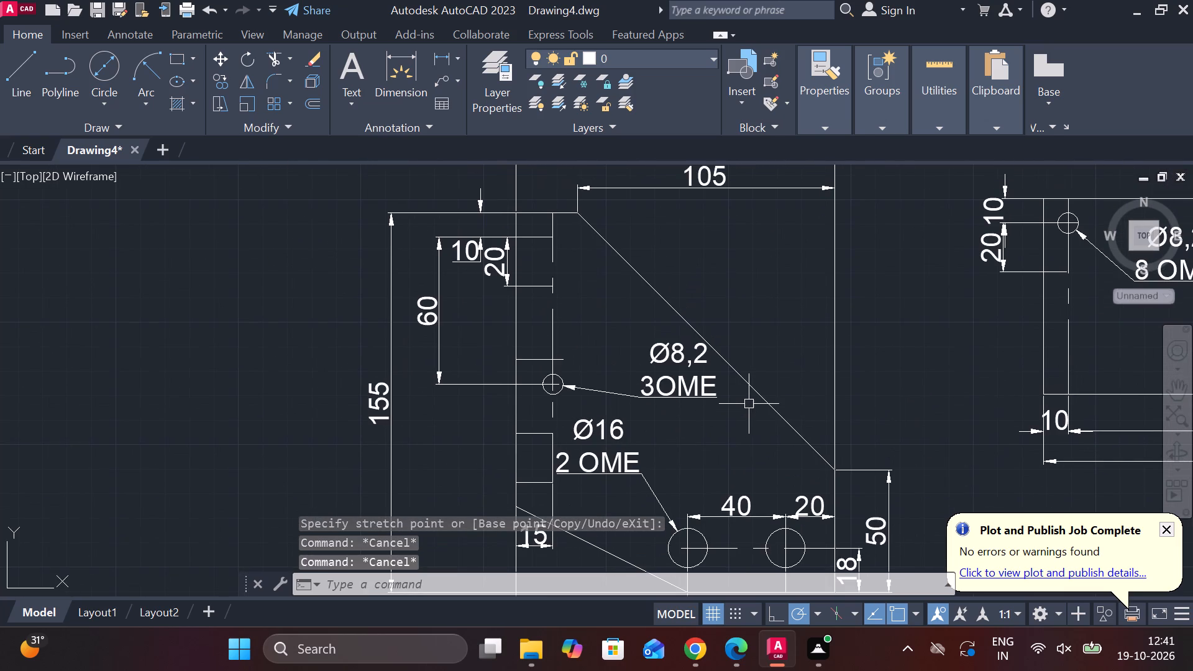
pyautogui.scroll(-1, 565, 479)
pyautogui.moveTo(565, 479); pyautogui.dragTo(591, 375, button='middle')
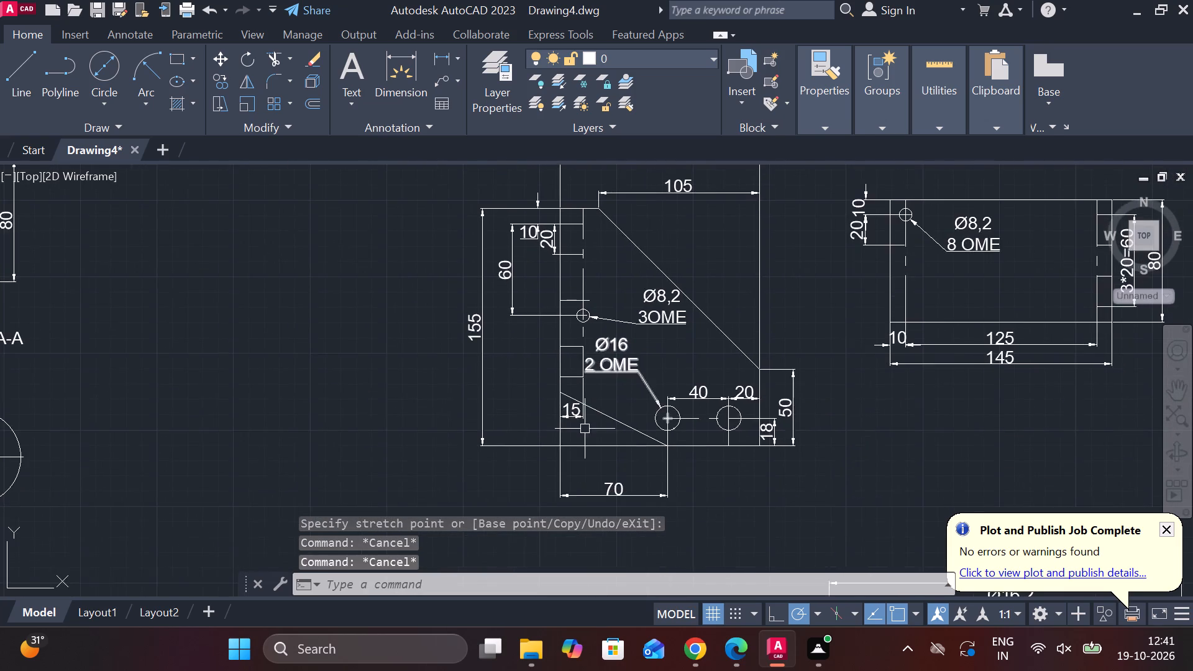
# Move the 15 dimension up inside the small rectangle beside the Ø16 label.
pyautogui.scroll(2, 559, 441)
pyautogui.click(592, 354)
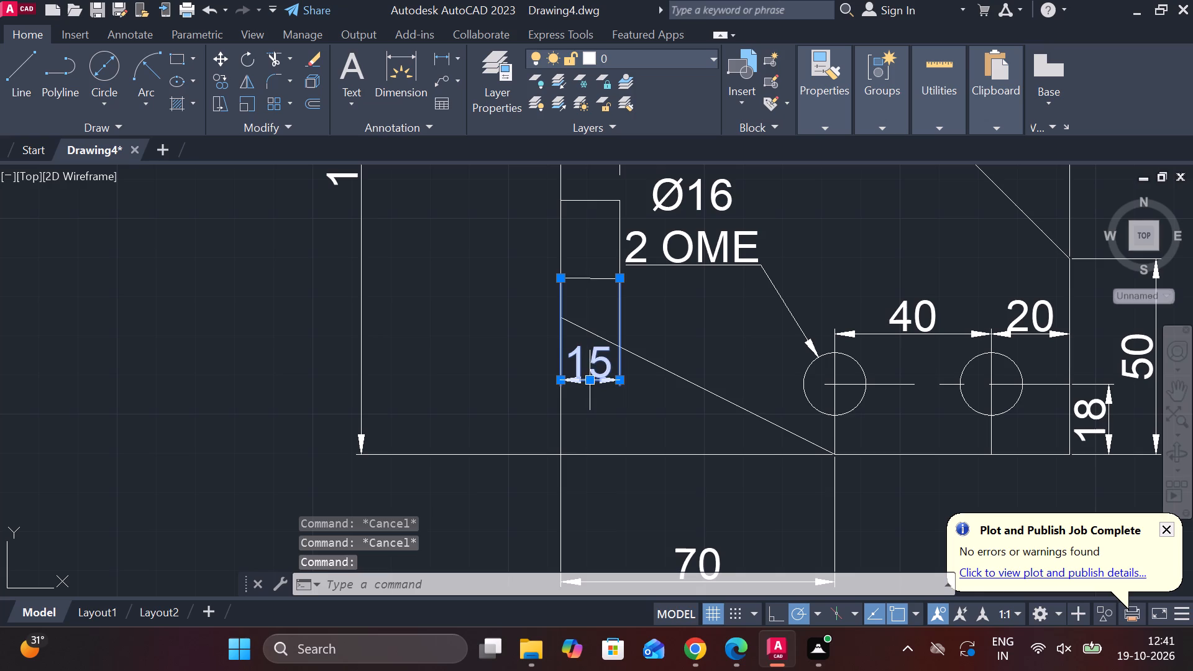
pyautogui.click(590, 383)
pyautogui.scroll(2, 596, 262)
pyautogui.moveTo(596, 262); pyautogui.dragTo(605, 339, button='middle')
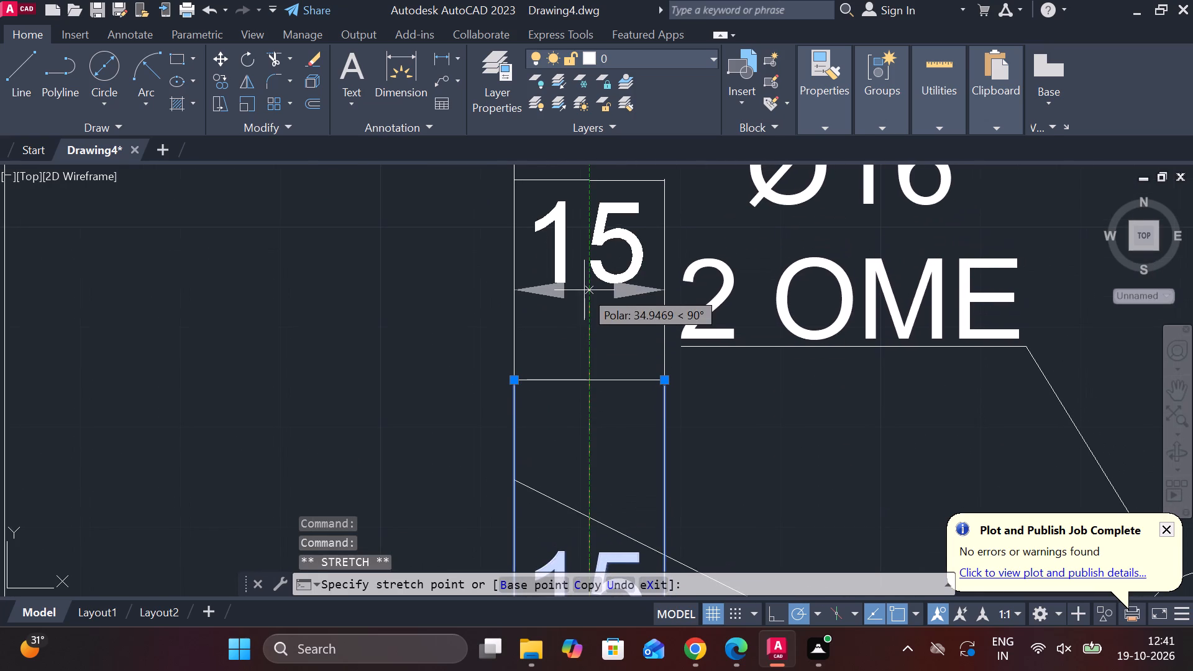
pyautogui.click(584, 290)
pyautogui.scroll(-1, 603, 322)
pyautogui.press('Escape')
pyautogui.scroll(-1, 672, 366)
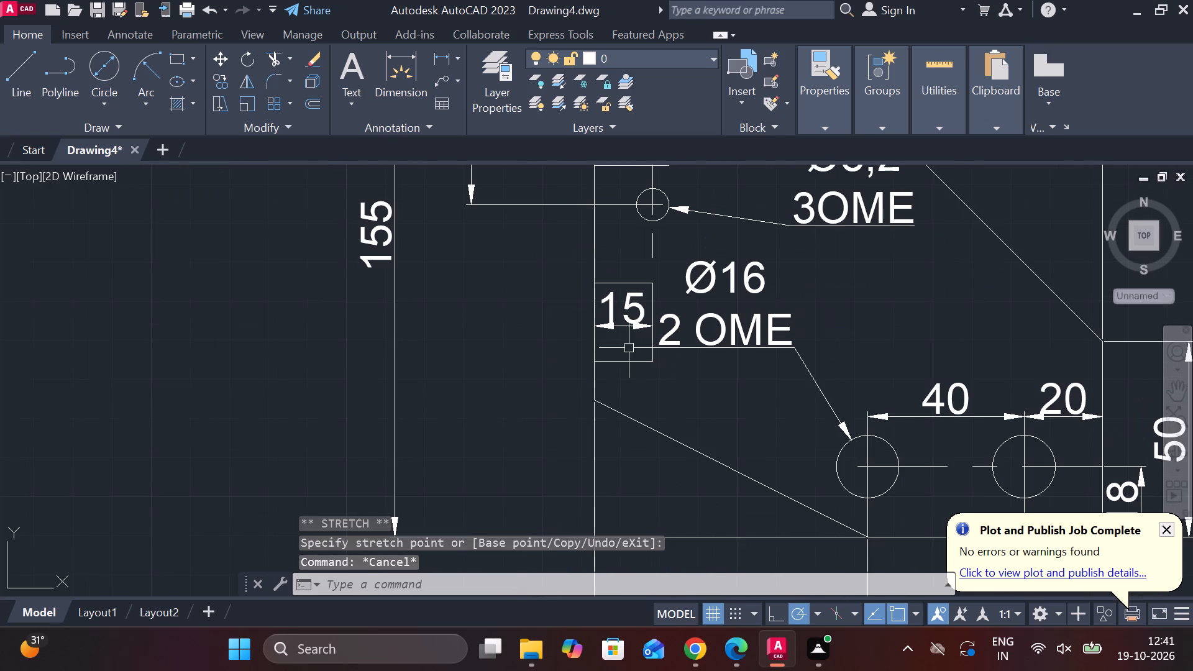
# Erase the short horizontal line closing the bottom of the small rectangle around the 15 dimension.
pyautogui.click(629, 367)
pyautogui.click(623, 366)
pyautogui.click(619, 363)
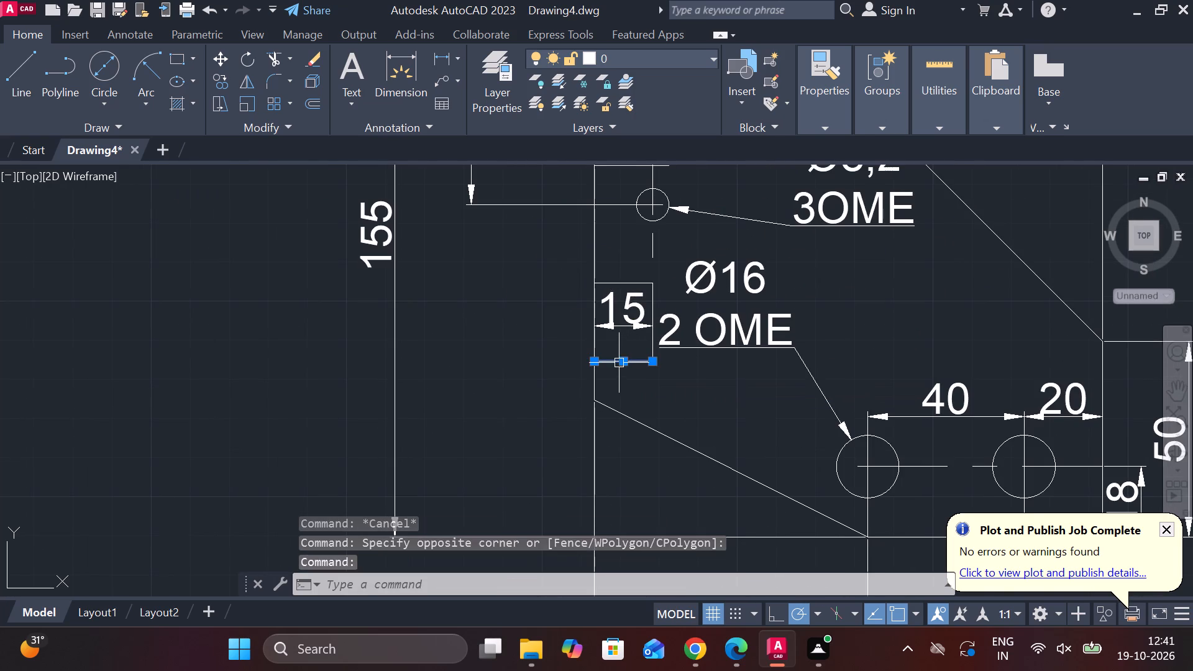
pyautogui.write('E')
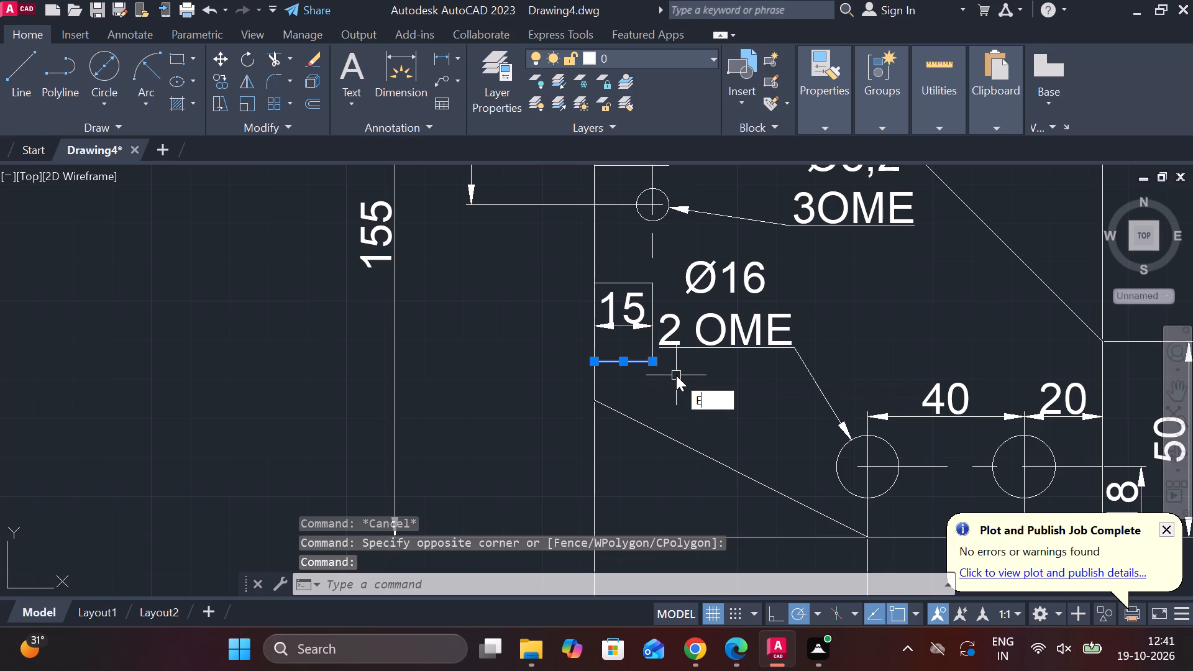
pyautogui.press('space')
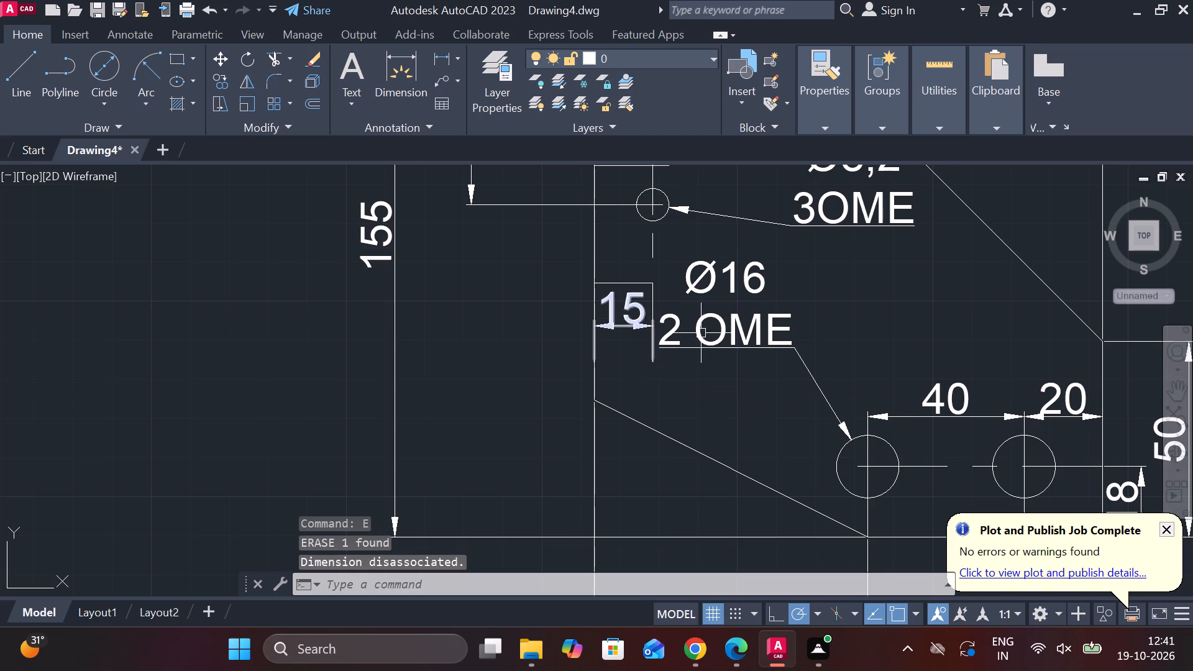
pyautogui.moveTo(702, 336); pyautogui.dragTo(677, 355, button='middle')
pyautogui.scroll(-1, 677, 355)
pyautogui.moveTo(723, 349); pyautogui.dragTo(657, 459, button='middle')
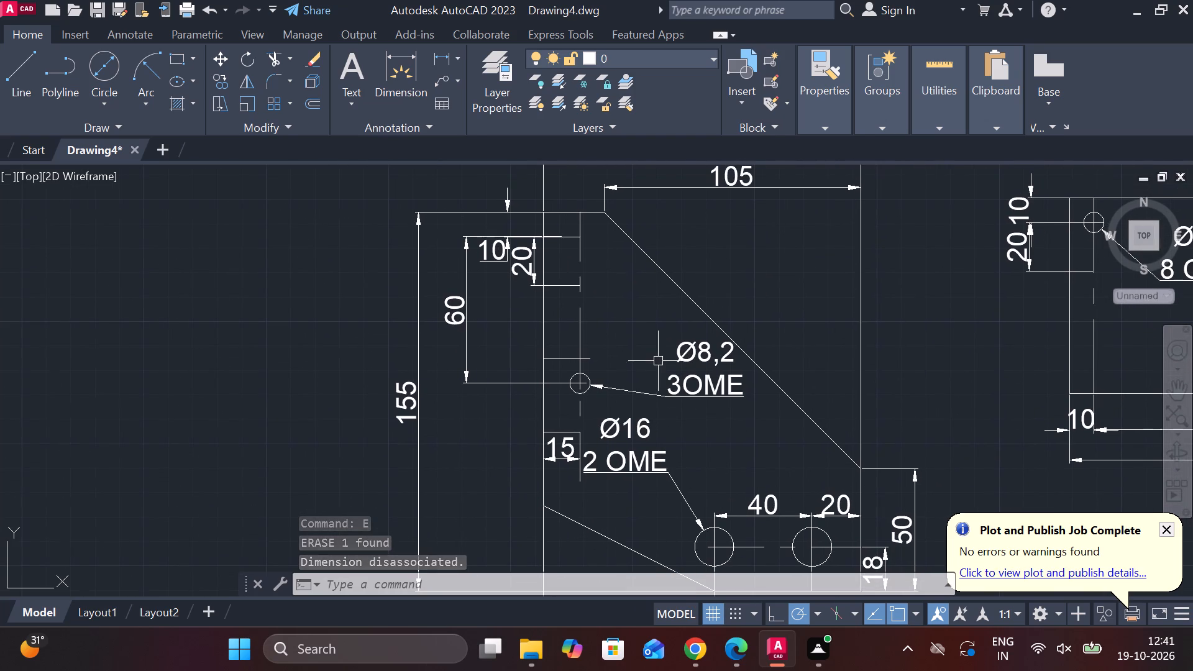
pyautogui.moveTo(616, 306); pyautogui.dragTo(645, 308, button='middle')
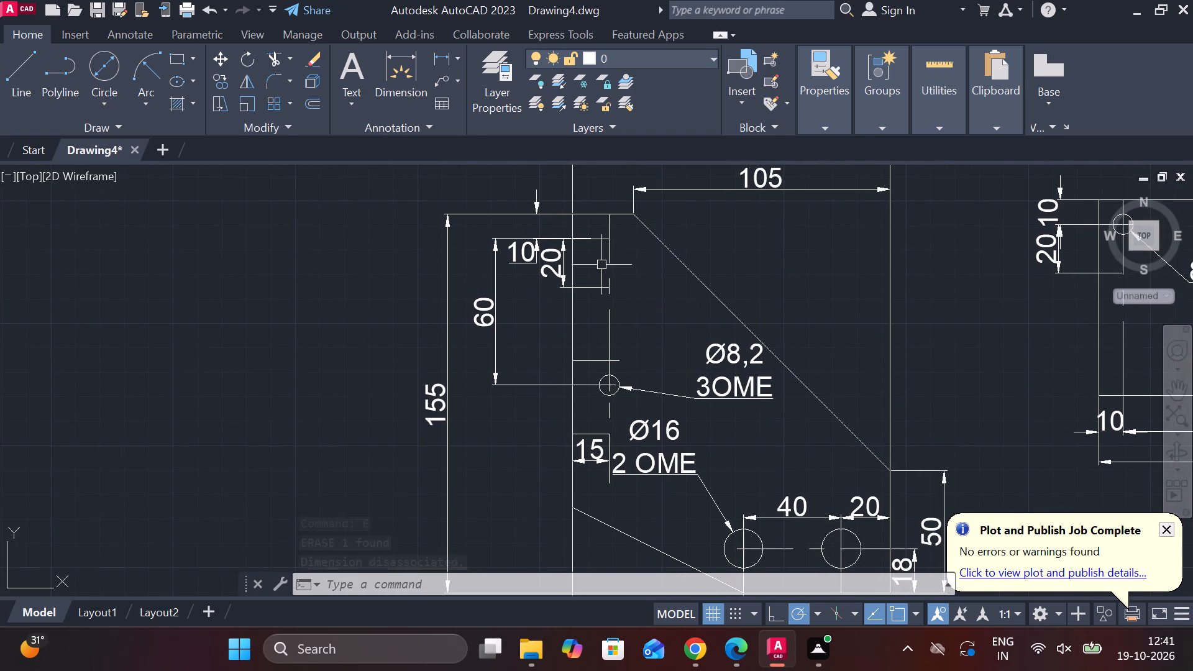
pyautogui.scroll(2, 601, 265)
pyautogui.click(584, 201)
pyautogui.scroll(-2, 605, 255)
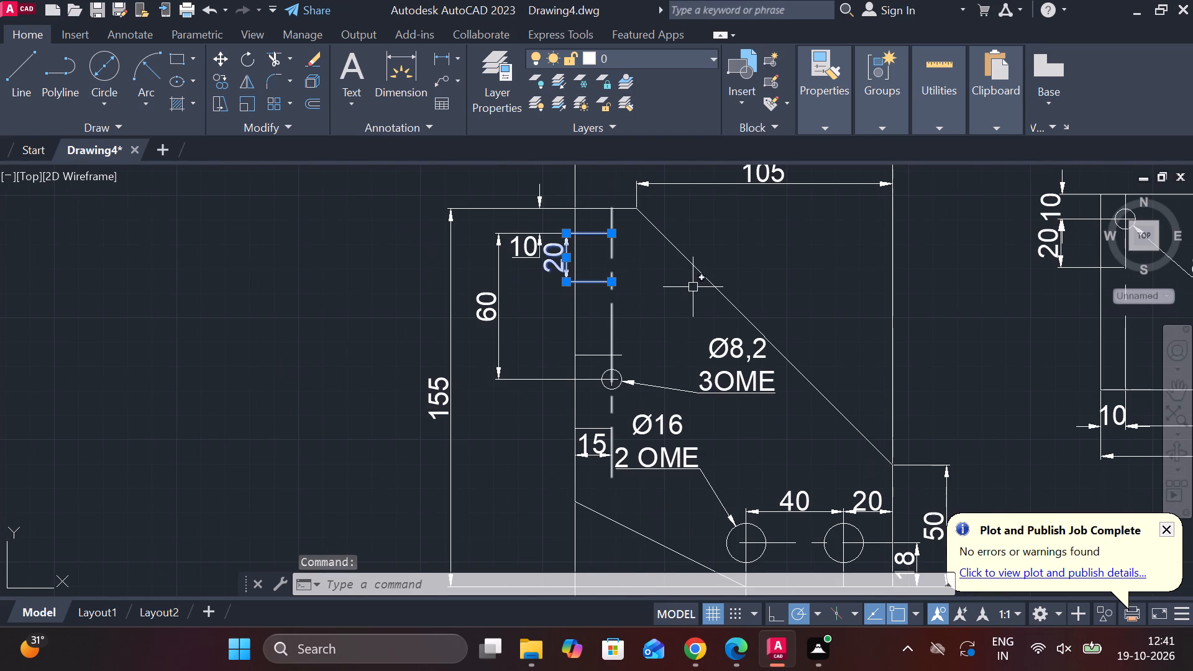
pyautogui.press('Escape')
# Move the vertical 50 dimension slightly farther outward from the part's edge, beside the Ø16 holes.
pyautogui.scroll(-2, 693, 287)
pyautogui.moveTo(705, 299); pyautogui.dragTo(654, 291, button='middle')
pyautogui.scroll(2, 743, 408)
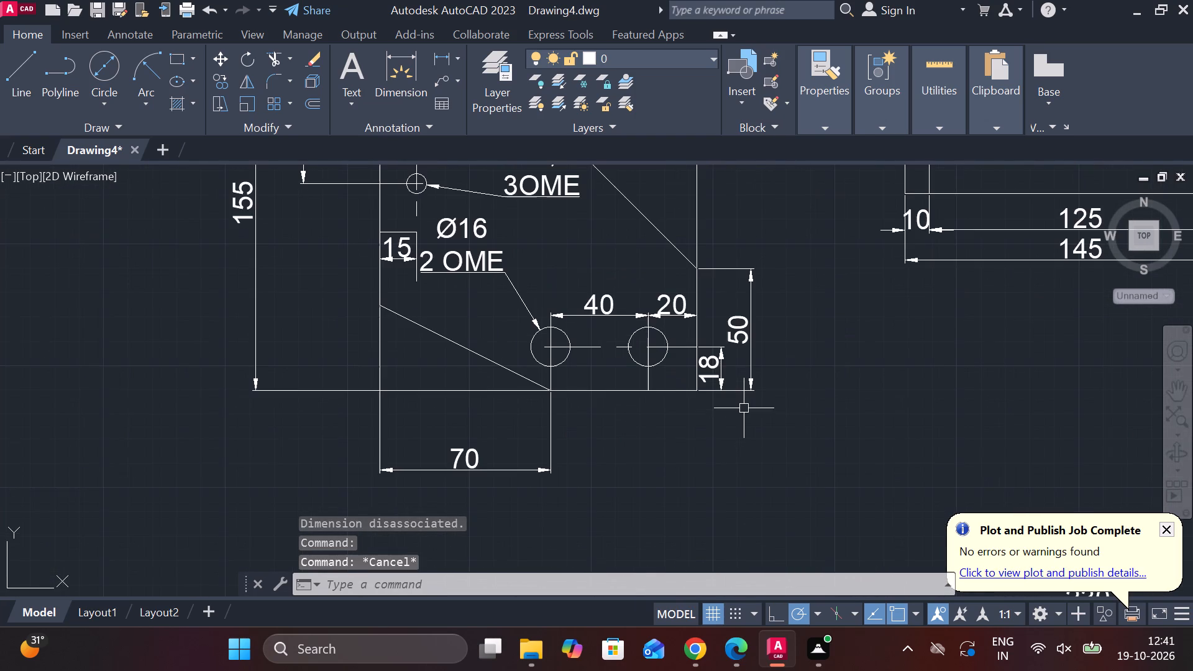
pyautogui.moveTo(744, 418); pyautogui.dragTo(693, 407, button='middle')
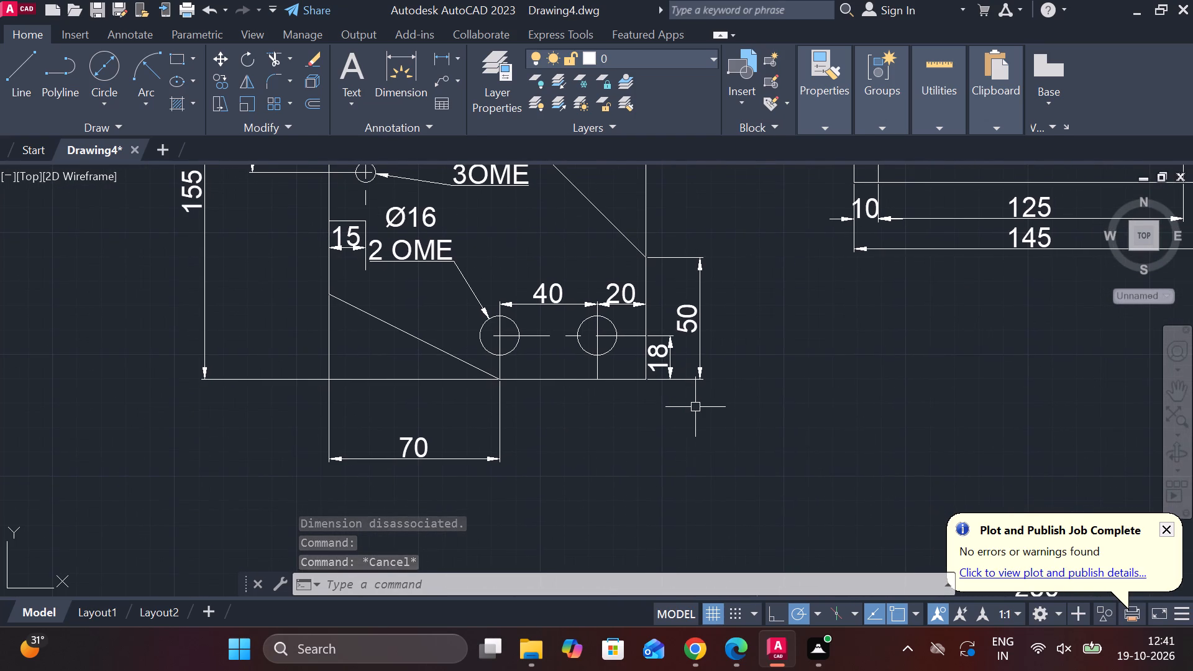
pyautogui.scroll(1, 689, 347)
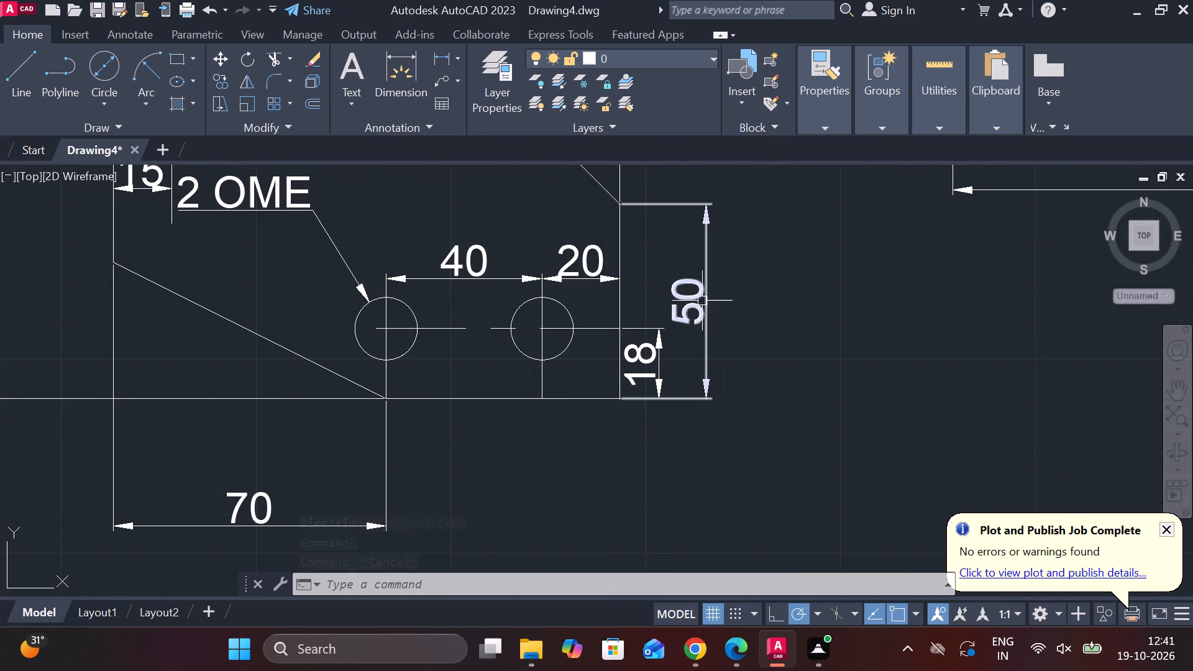
pyautogui.click(700, 295)
pyautogui.click(683, 301)
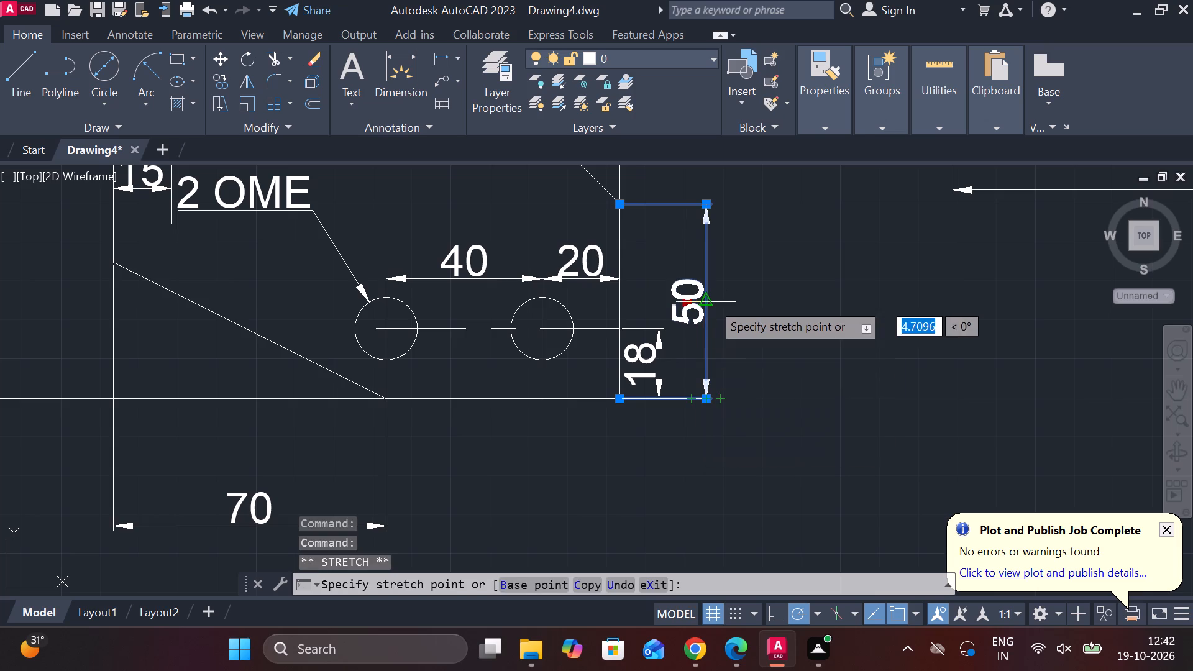
pyautogui.click(726, 301)
# Move the vertical 18 dimension outward so its text clears the part's vertical edge.
pyautogui.click(651, 347)
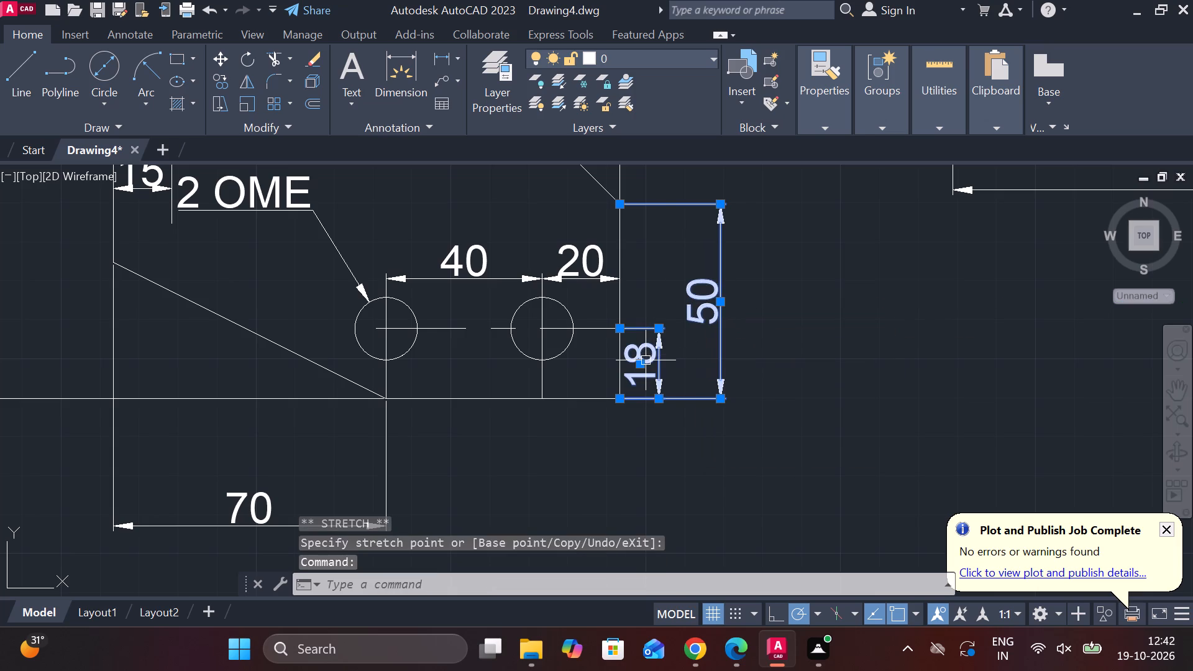
pyautogui.click(641, 366)
pyautogui.click(676, 366)
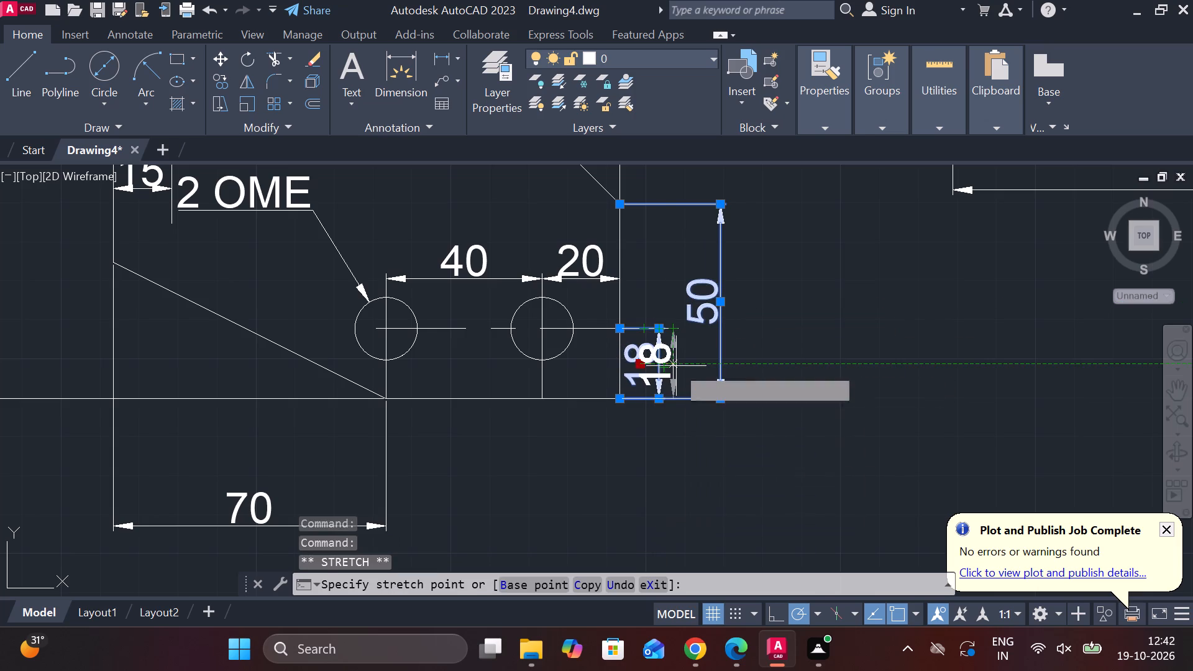
pyautogui.press('Escape')
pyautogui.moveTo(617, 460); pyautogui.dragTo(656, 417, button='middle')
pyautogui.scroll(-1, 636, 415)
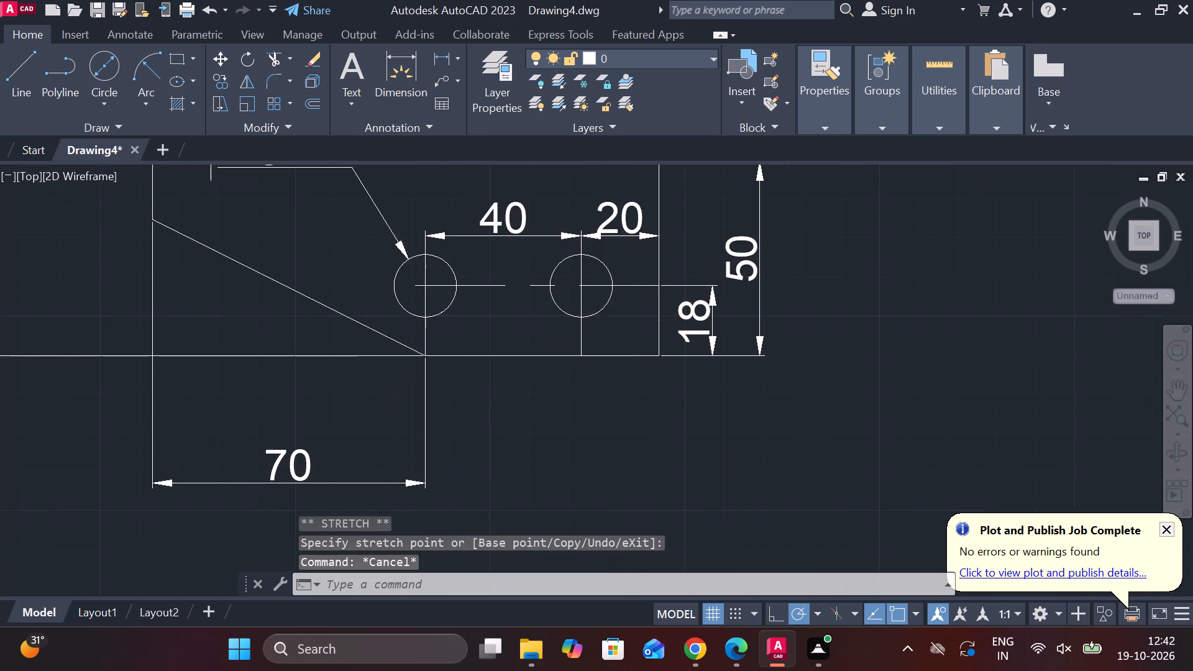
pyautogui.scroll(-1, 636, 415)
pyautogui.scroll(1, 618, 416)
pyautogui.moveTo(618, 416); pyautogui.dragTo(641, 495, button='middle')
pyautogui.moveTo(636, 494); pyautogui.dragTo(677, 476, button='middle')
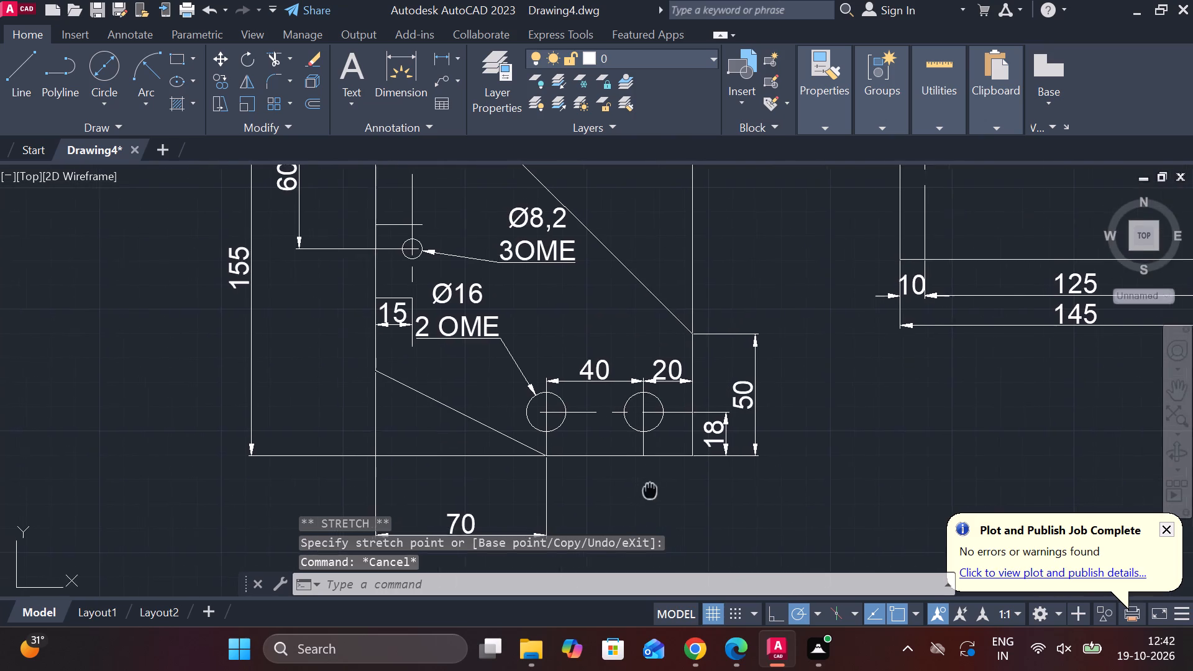
# Move the Ø16 2 OME leader label down closer to the two Ø16 holes, clear of the 15 dimension.
pyautogui.moveTo(677, 476); pyautogui.dragTo(690, 468, button='middle')
pyautogui.moveTo(598, 363); pyautogui.dragTo(629, 413, button='middle')
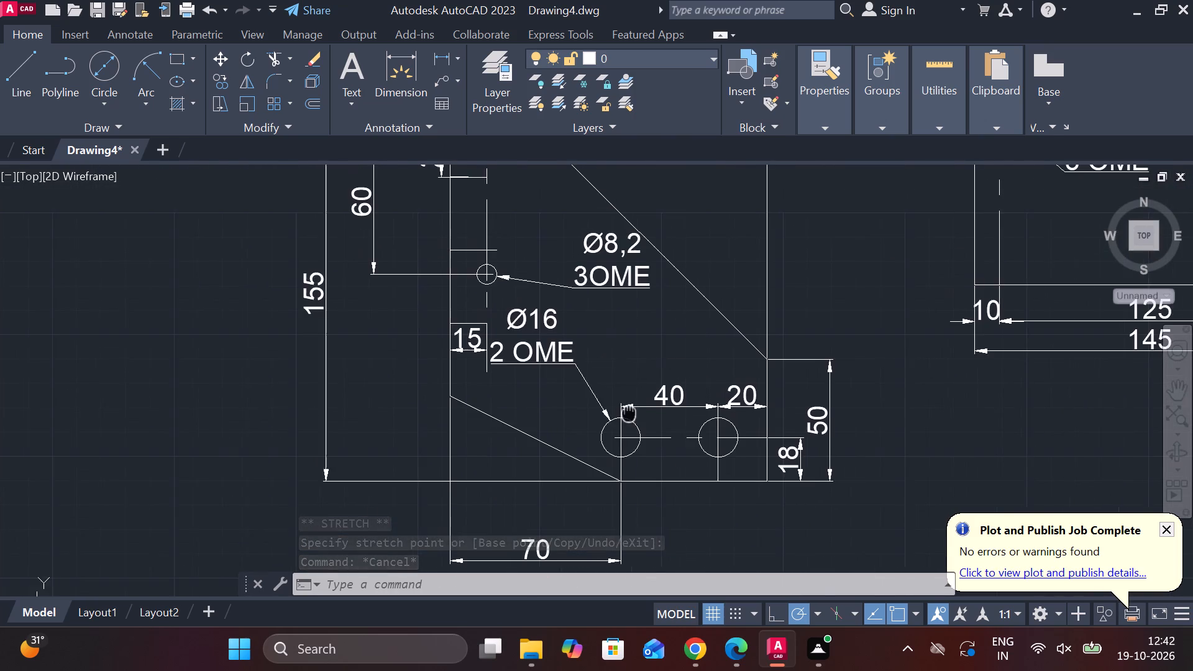
pyautogui.moveTo(629, 413); pyautogui.dragTo(619, 413, button='middle')
pyautogui.click(555, 362)
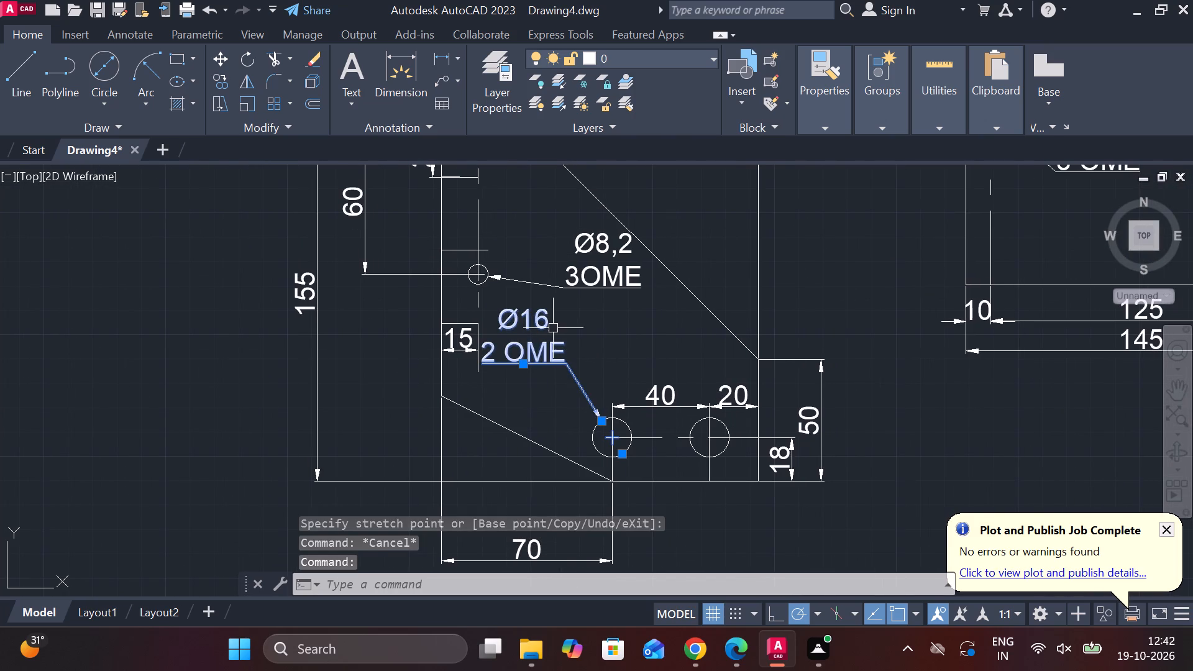
pyautogui.click(522, 362)
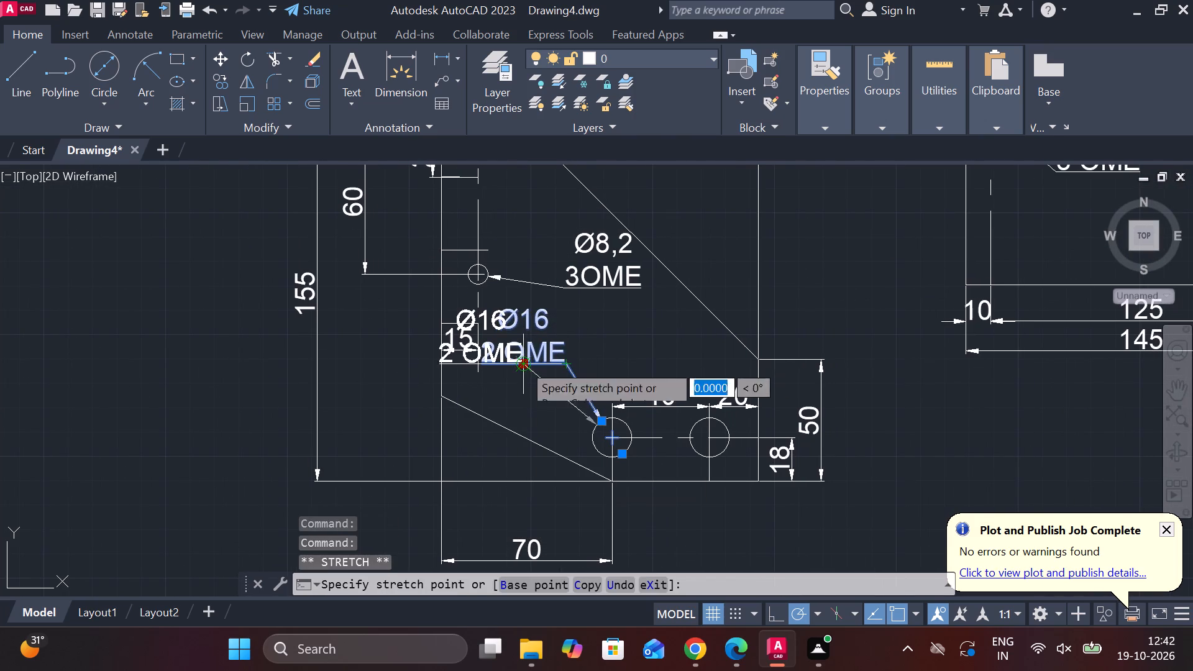
pyautogui.click(605, 385)
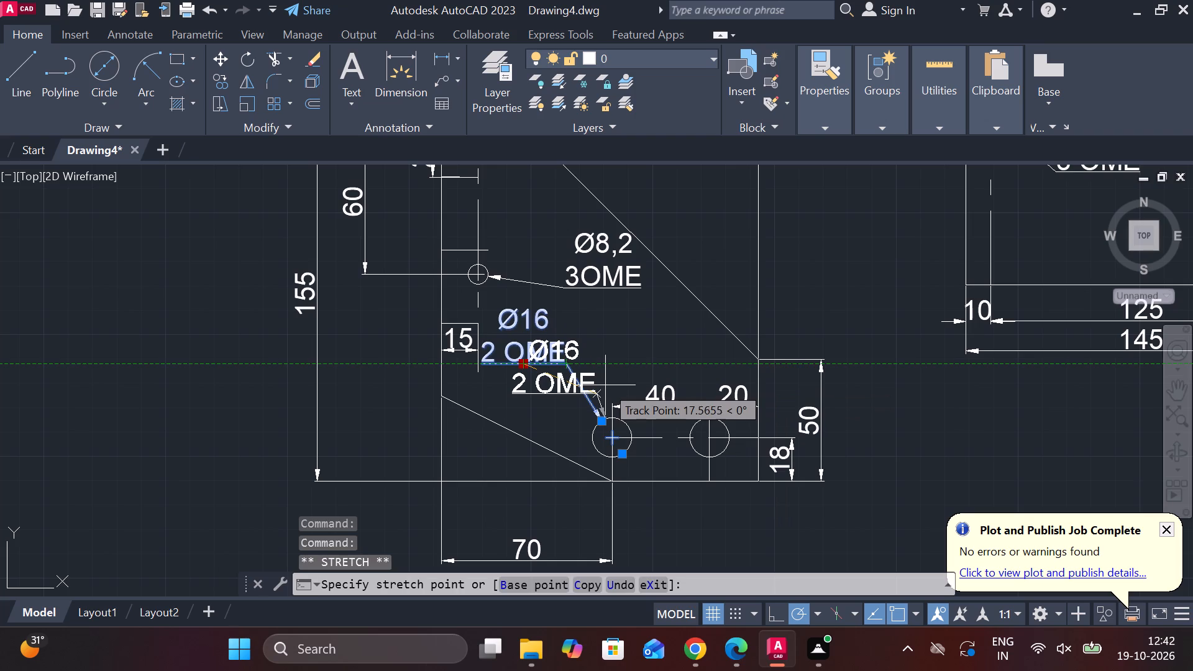
pyautogui.press('Escape')
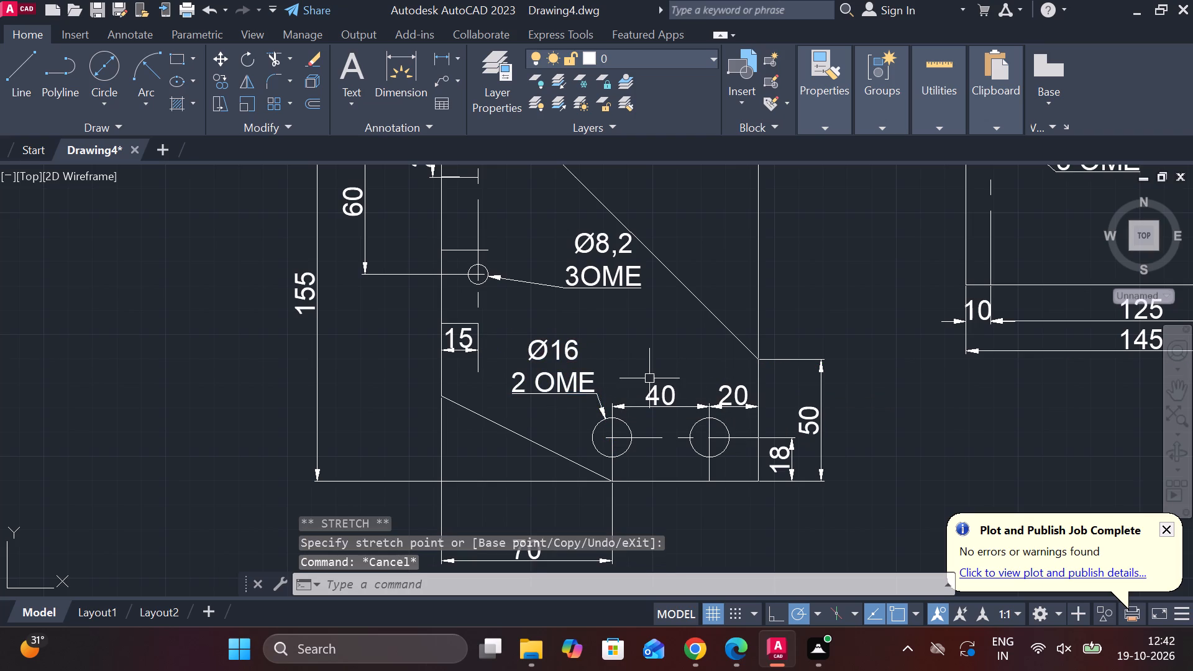
# Copy the circled part number 7 to just above the upper-left corner of the 155 by 130 plate view.
pyautogui.moveTo(641, 373); pyautogui.dragTo(641, 419, button='middle')
pyautogui.moveTo(641, 419); pyautogui.dragTo(637, 517, button='middle')
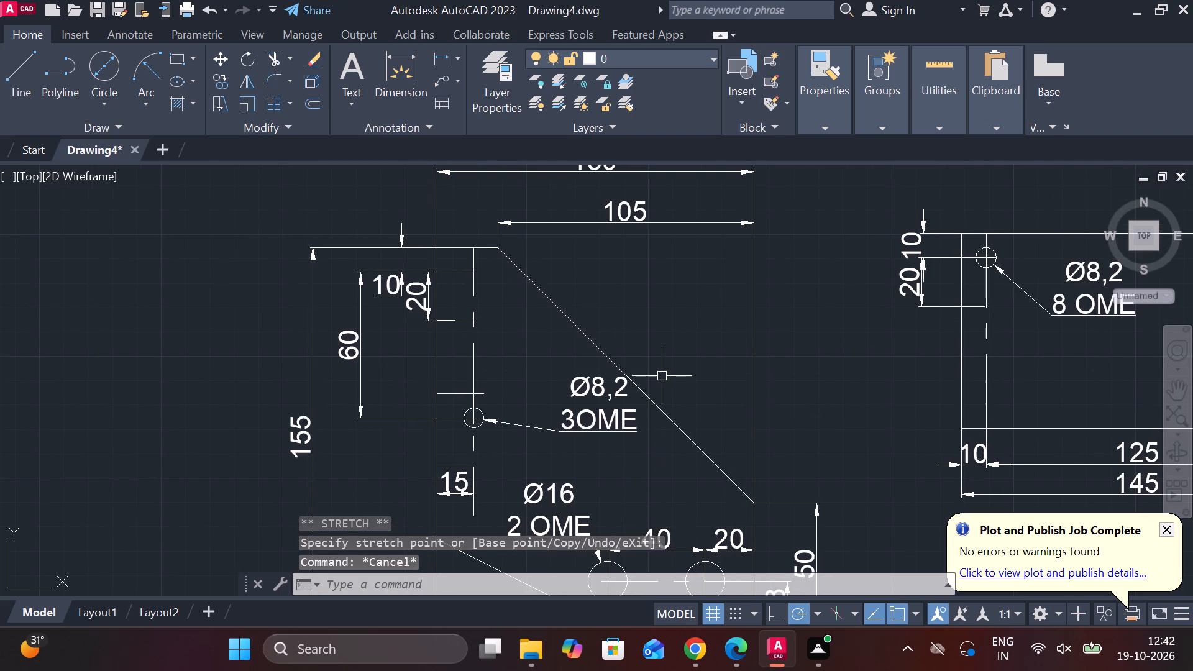
pyautogui.scroll(-1, 662, 376)
pyautogui.moveTo(662, 376); pyautogui.dragTo(661, 298, button='middle')
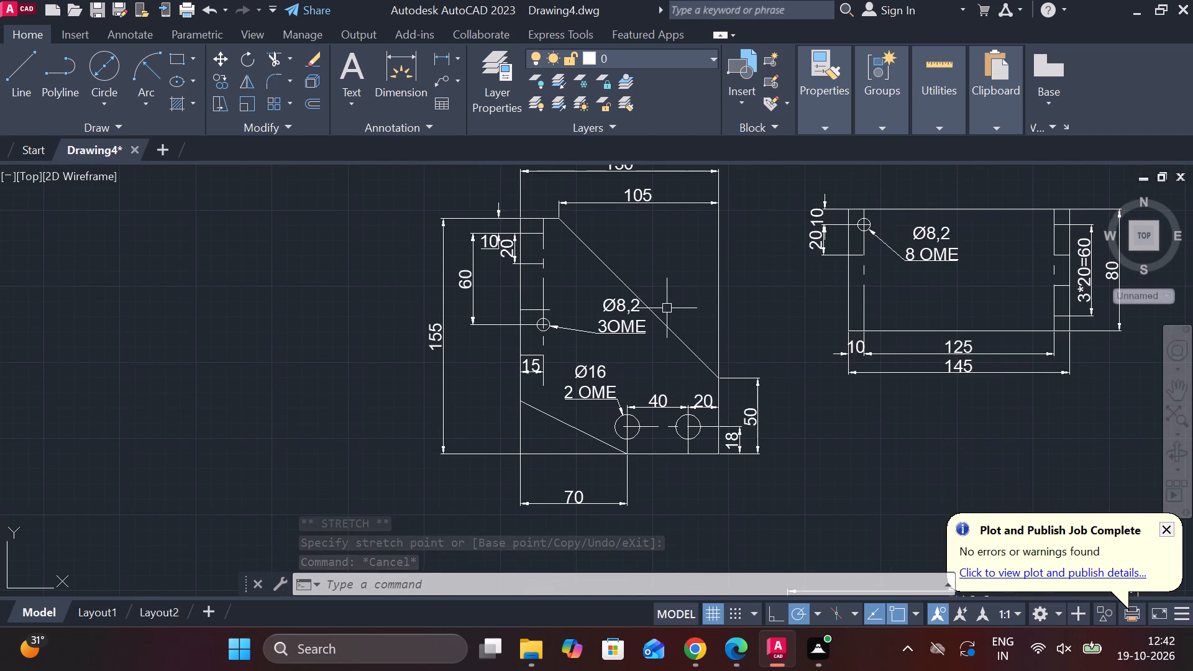
pyautogui.scroll(-2, 666, 308)
pyautogui.moveTo(555, 361); pyautogui.dragTo(814, 363, button='middle')
pyautogui.scroll(2, 568, 409)
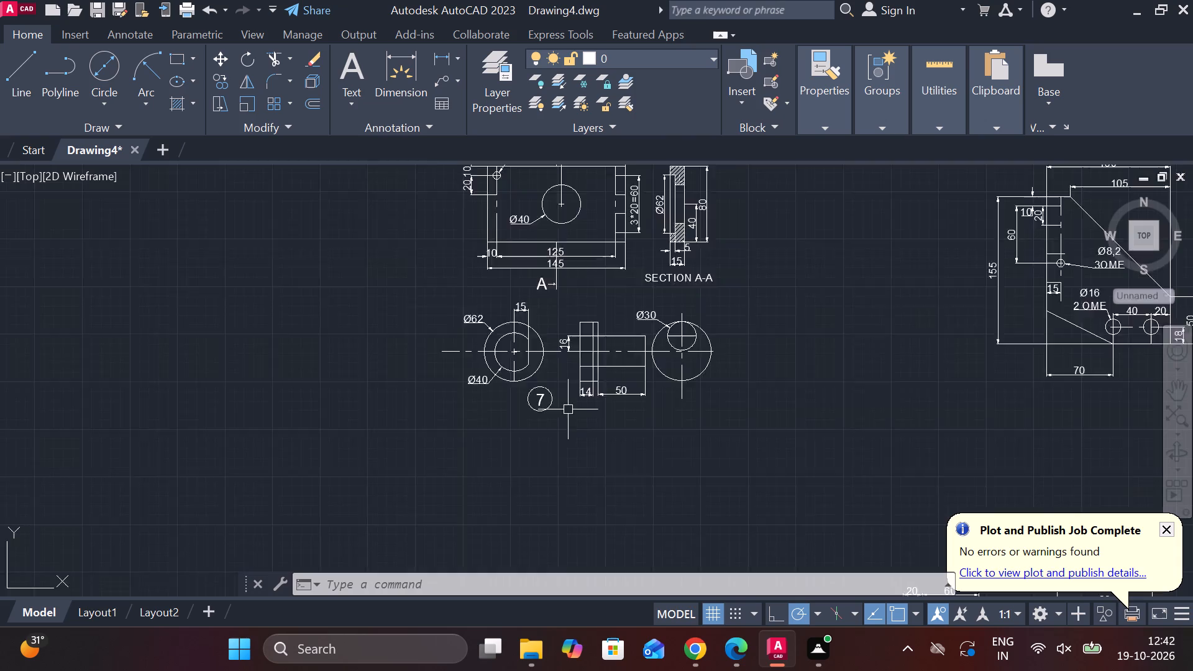
pyautogui.scroll(1, 569, 410)
pyautogui.click(550, 424)
pyautogui.click(459, 355)
pyautogui.write('CO')
pyautogui.press('Return')
pyautogui.click(546, 438)
pyautogui.scroll(-2, 986, 405)
pyautogui.moveTo(989, 398); pyautogui.dragTo(779, 432, button='middle')
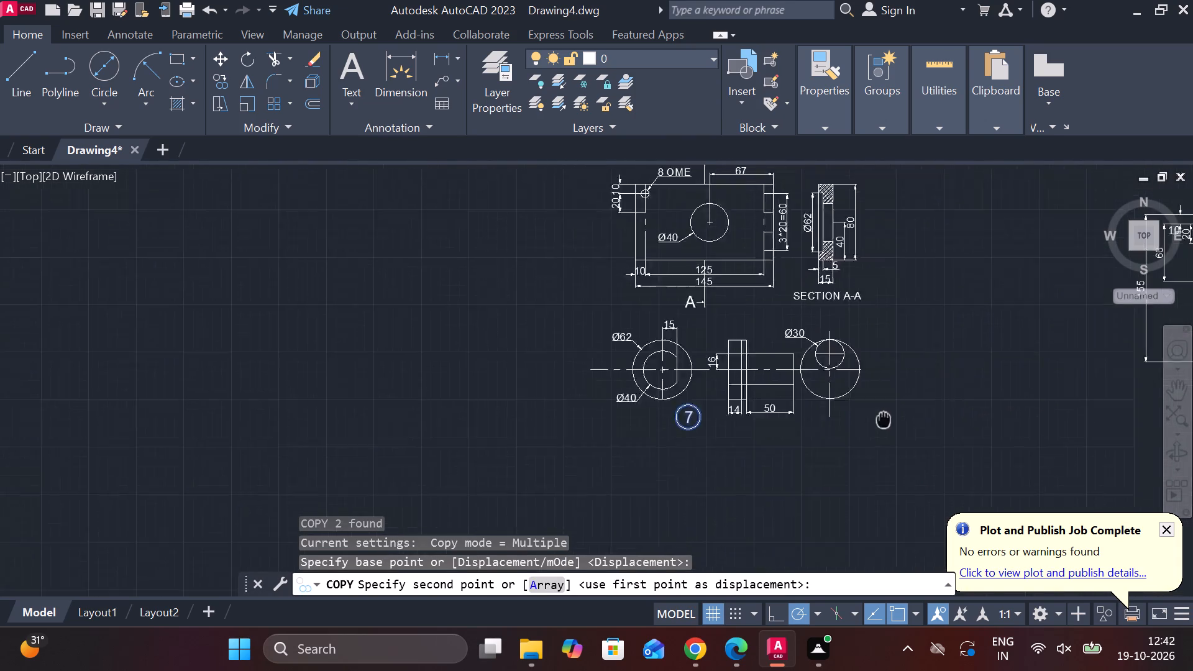
pyautogui.moveTo(779, 432); pyautogui.dragTo(659, 454, button='middle')
pyautogui.moveTo(979, 438); pyautogui.dragTo(758, 446, button='middle')
pyautogui.scroll(1, 734, 309)
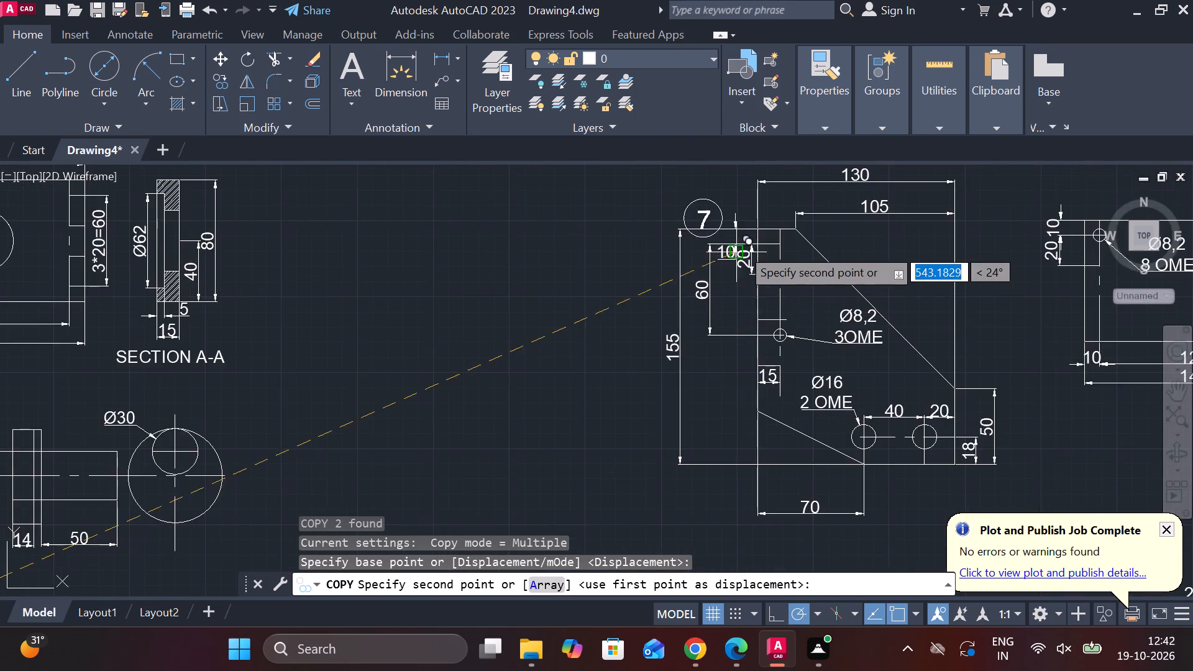
pyautogui.moveTo(745, 246); pyautogui.dragTo(776, 409, button='middle')
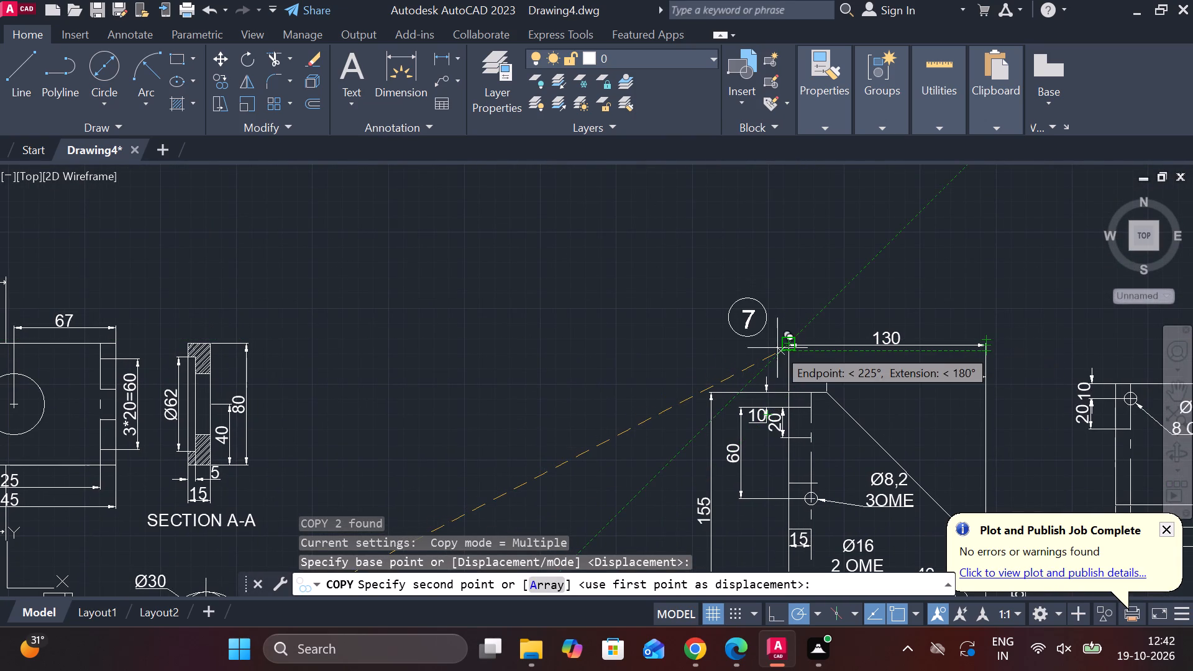
pyautogui.click(777, 348)
pyautogui.press('Escape')
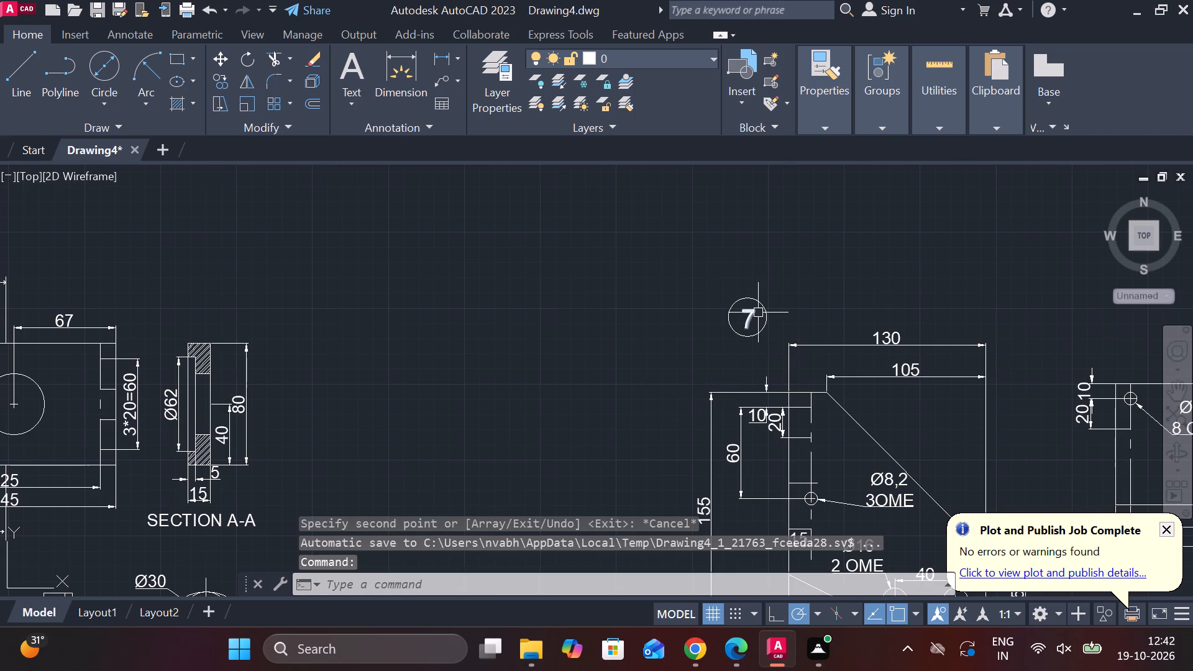
# Change the copied balloon's number above the 155 by 130 plate to 5.
pyautogui.doubleClick(751, 318)
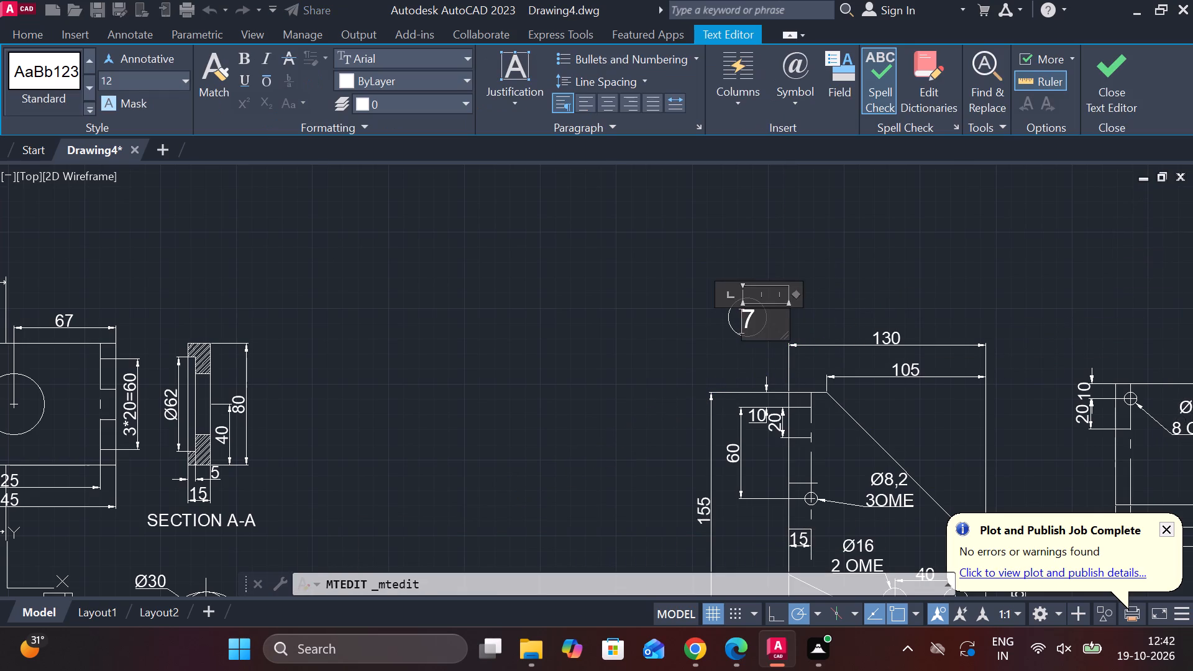
pyautogui.press('Right')
pyautogui.press('BackSpace')
pyautogui.press('5')
pyautogui.click(1087, 73)
# Move the whole part 5 view with its dimensions and balloon next to part 1's Section A-A.
pyautogui.moveTo(1014, 268); pyautogui.dragTo(912, 207, button='middle')
pyautogui.scroll(-1, 910, 203)
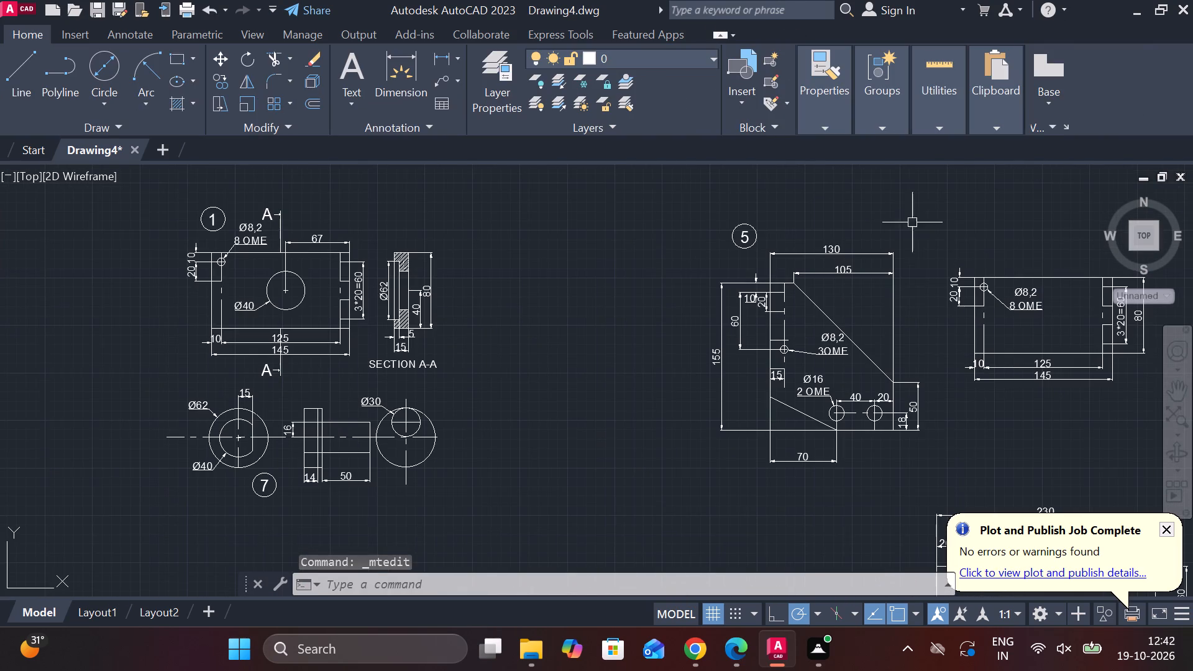
pyautogui.click(690, 204)
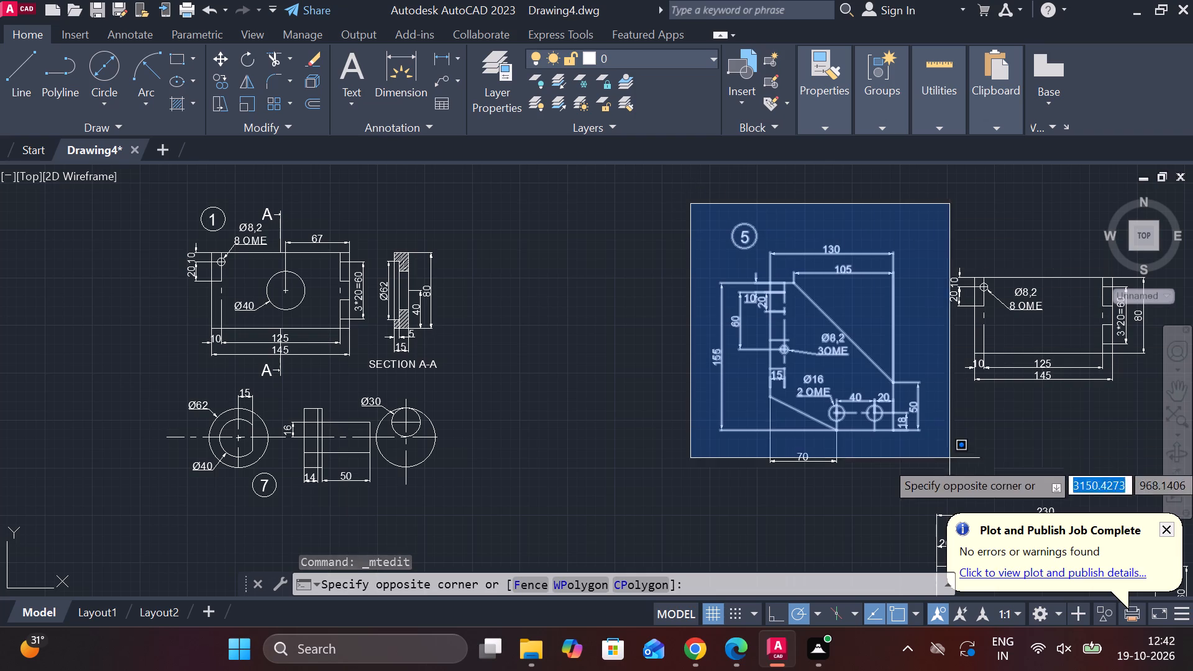
pyautogui.click(922, 492)
pyautogui.press('m')
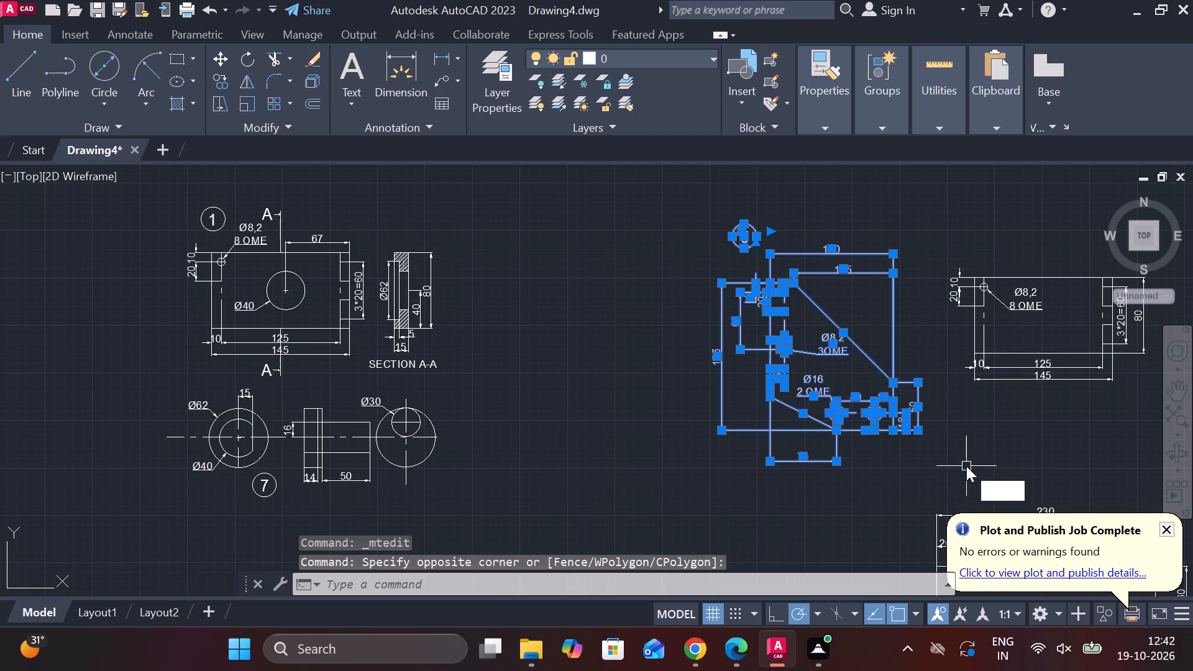
pyautogui.press('Return')
pyautogui.click(977, 428)
pyautogui.scroll(-2, 941, 437)
pyautogui.scroll(1, 912, 447)
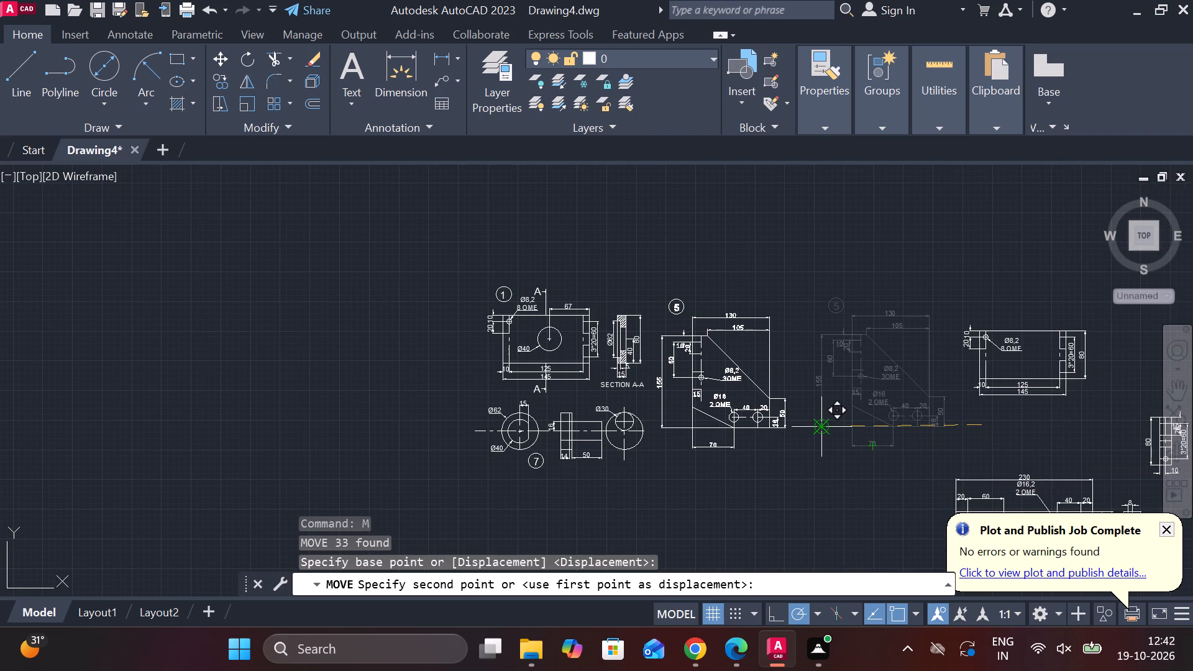
pyautogui.scroll(3, 832, 406)
pyautogui.scroll(-1, 833, 406)
pyautogui.moveTo(833, 406); pyautogui.dragTo(923, 443, button='middle')
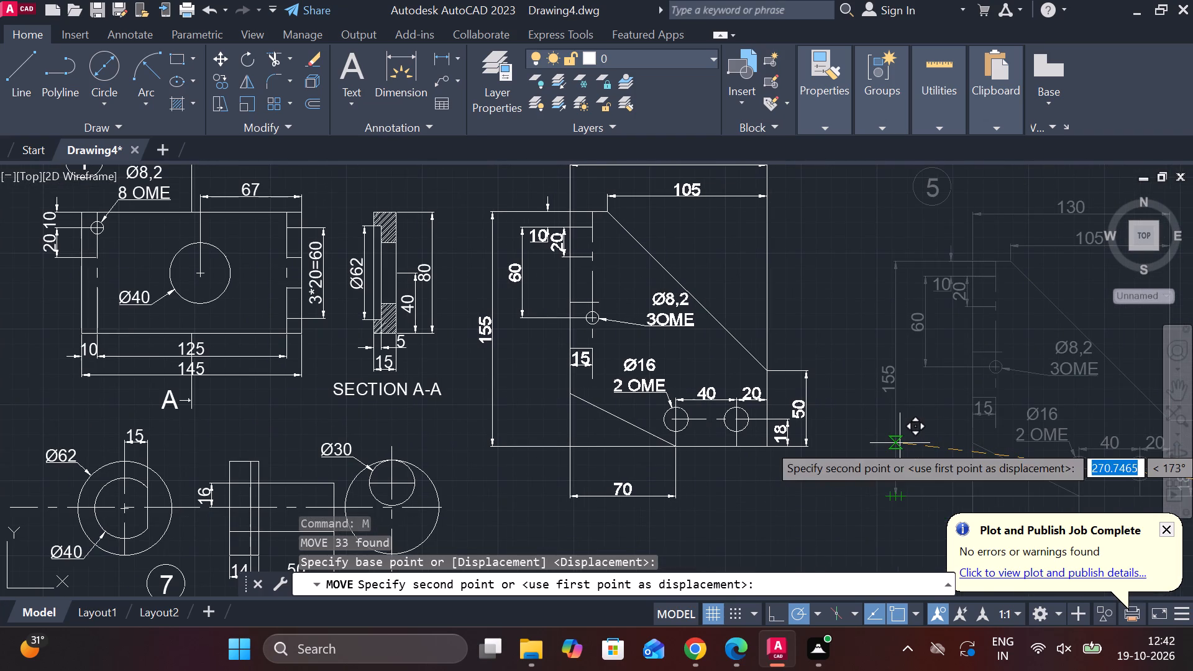
pyautogui.click(900, 443)
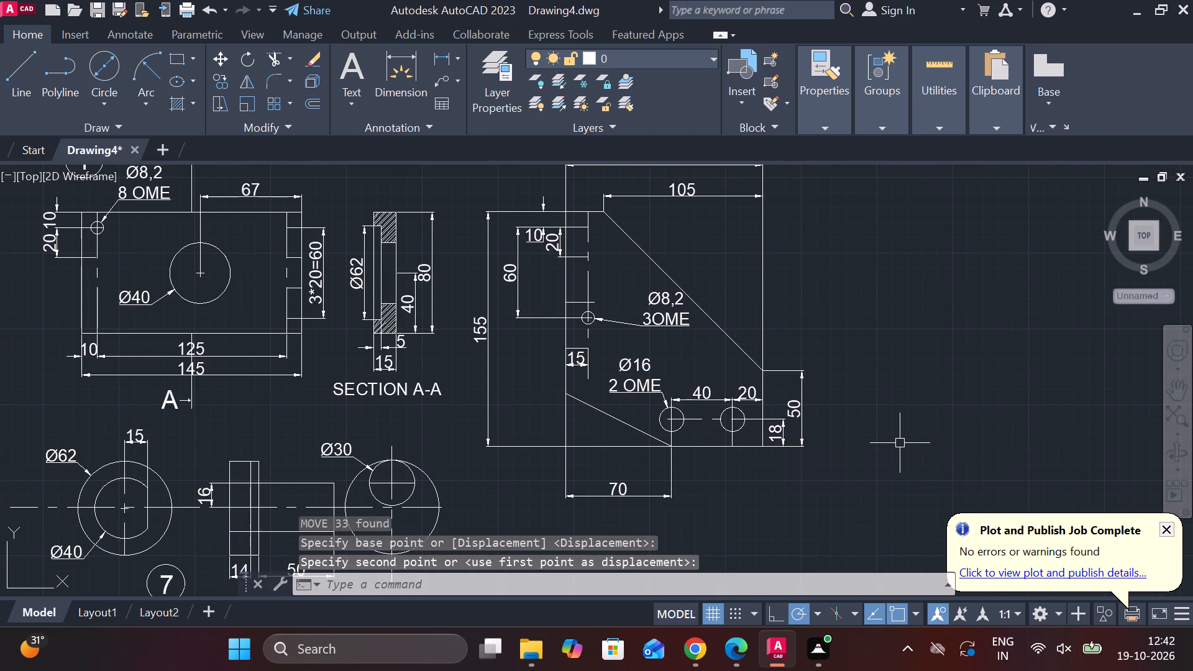
# Paste the copied circled part number above the upper-left corner of the separate 145 by 80 plate view.
pyautogui.scroll(-2, 900, 443)
pyautogui.moveTo(900, 443); pyautogui.dragTo(695, 352, button='middle')
pyautogui.moveTo(785, 354); pyautogui.dragTo(677, 409, button='middle')
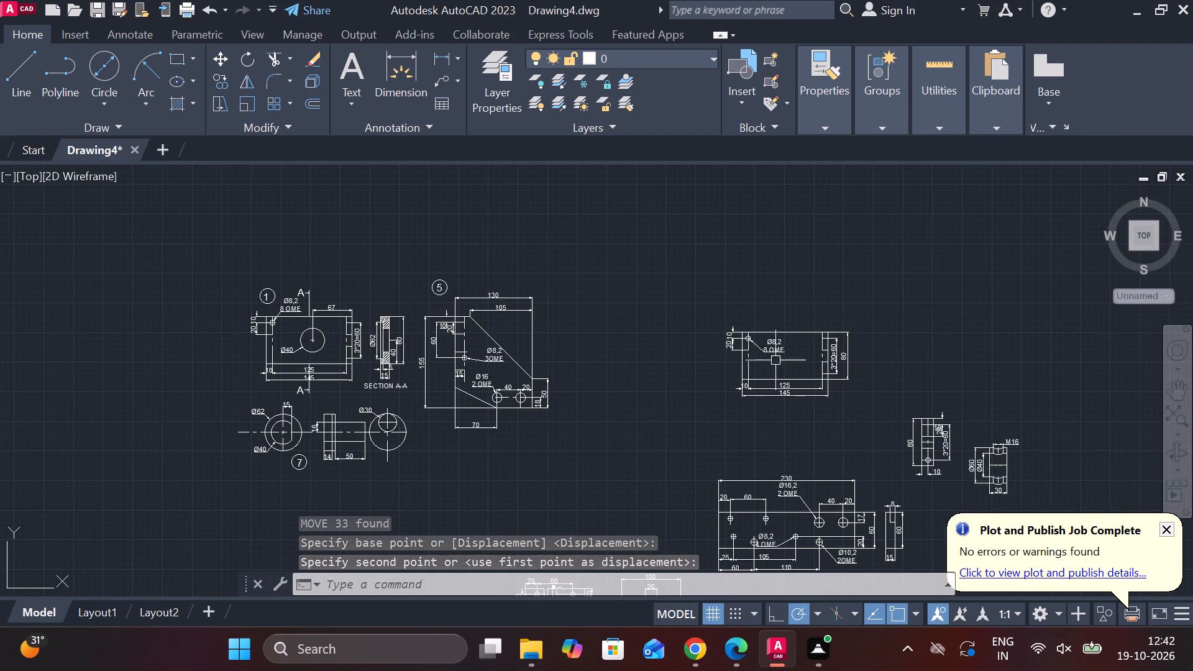
pyautogui.scroll(1, 810, 328)
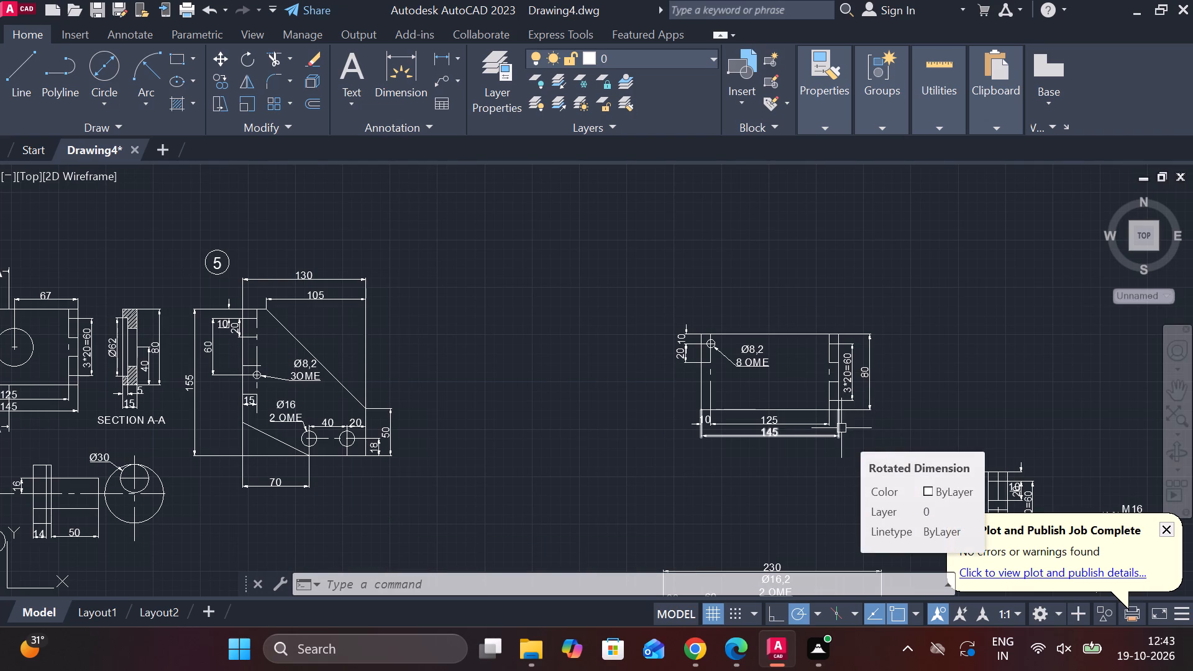
pyautogui.scroll(2, 813, 446)
pyautogui.moveTo(811, 445); pyautogui.dragTo(713, 467, button='middle')
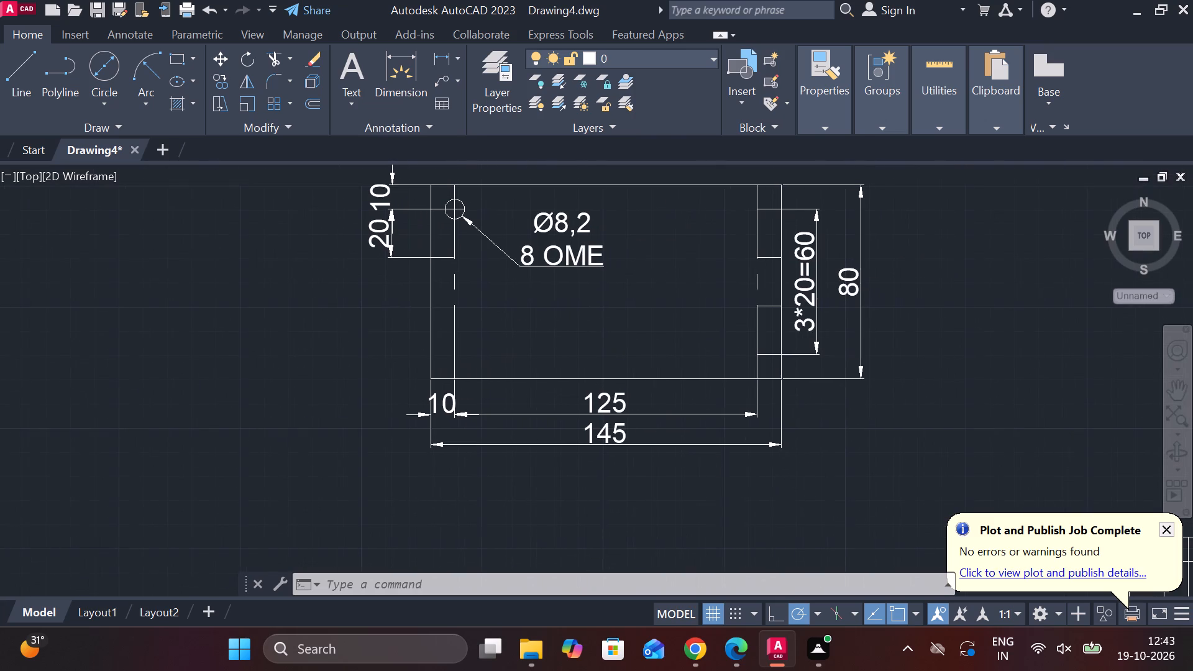
pyautogui.moveTo(808, 401); pyautogui.dragTo(792, 443, button='middle')
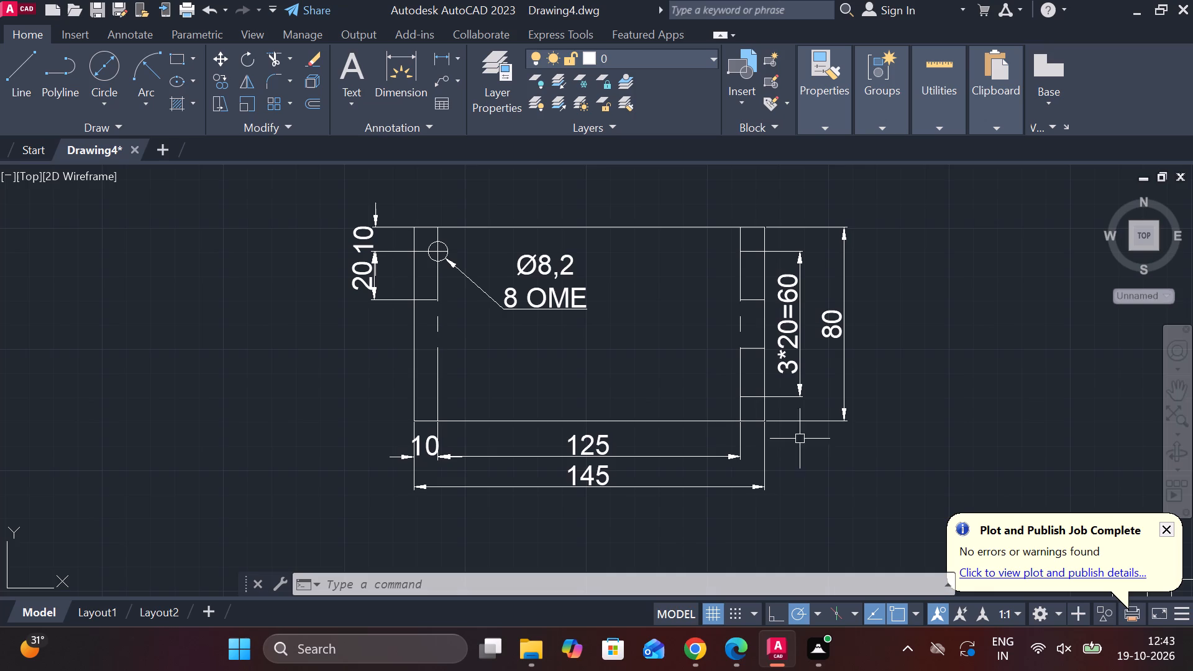
pyautogui.moveTo(750, 454); pyautogui.dragTo(742, 448, button='middle')
pyautogui.hotkey('ctrl', 'v')
pyautogui.scroll(-1, 621, 390)
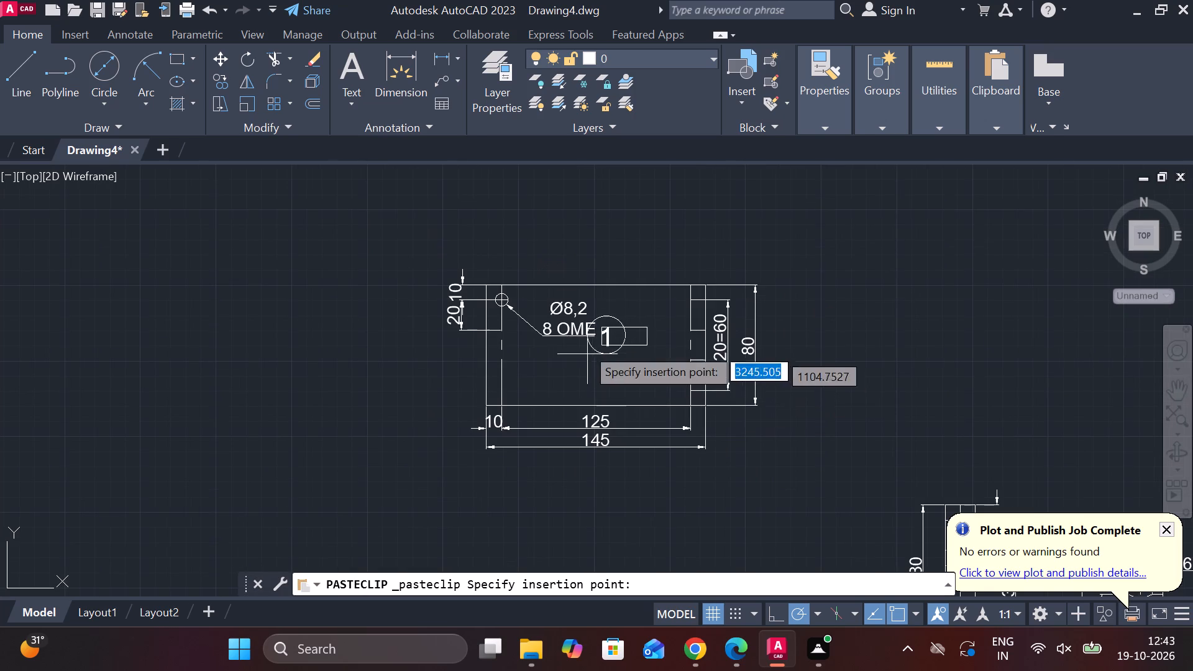
pyautogui.click(476, 262)
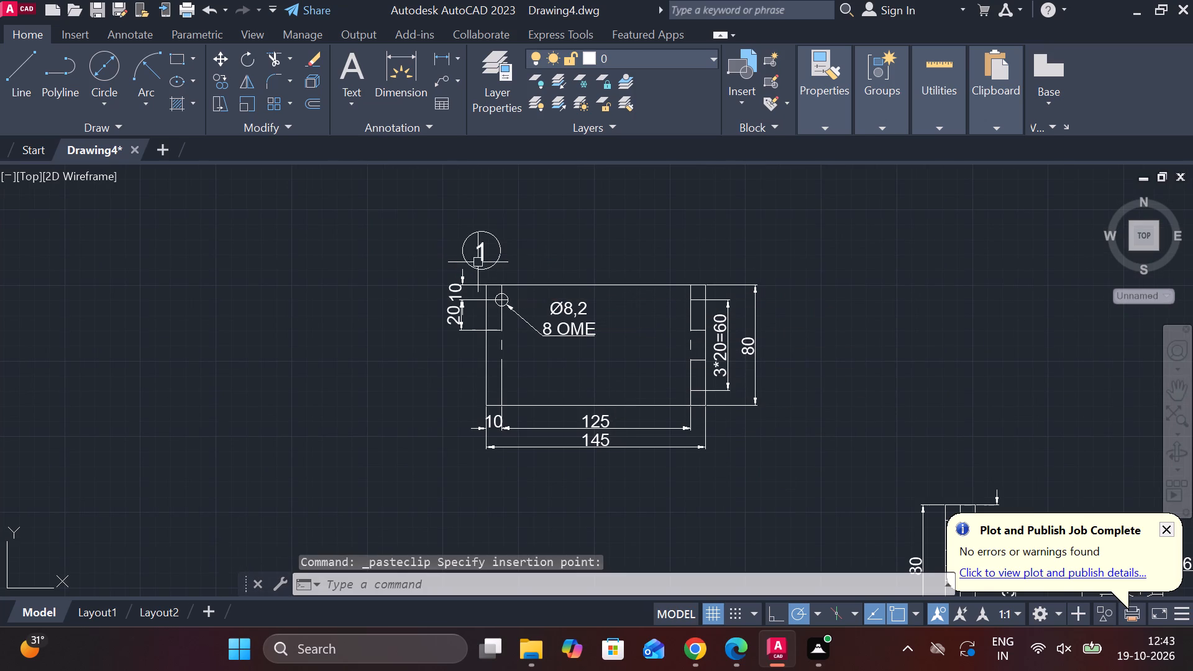
# Change the pasted balloon's number above the 145 by 80 plate to 6.
pyautogui.scroll(1, 498, 255)
pyautogui.moveTo(503, 257); pyautogui.dragTo(549, 284, button='middle')
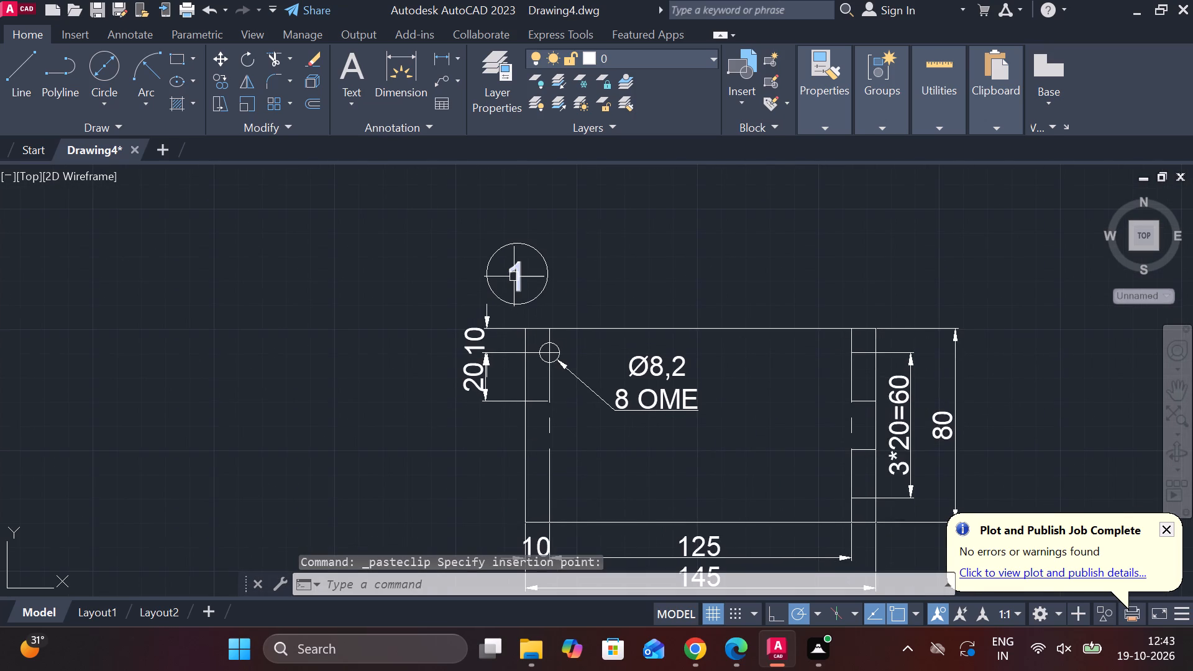
pyautogui.doubleClick(514, 276)
pyautogui.press('Right')
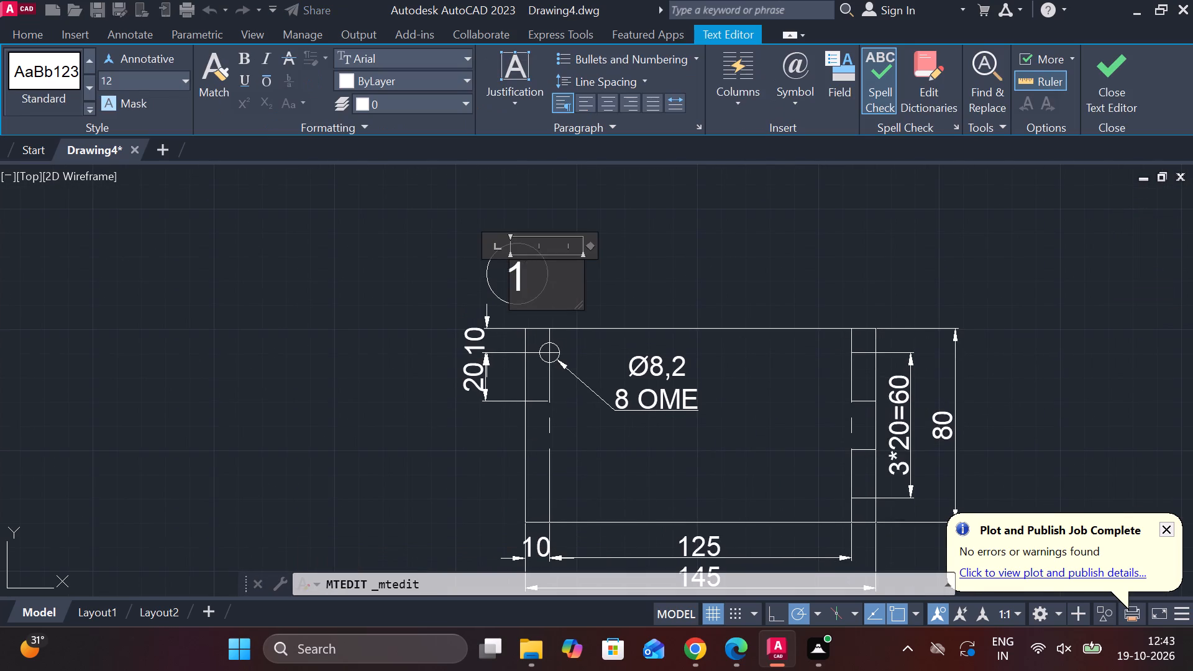
pyautogui.press('BackSpace')
pyautogui.press('6')
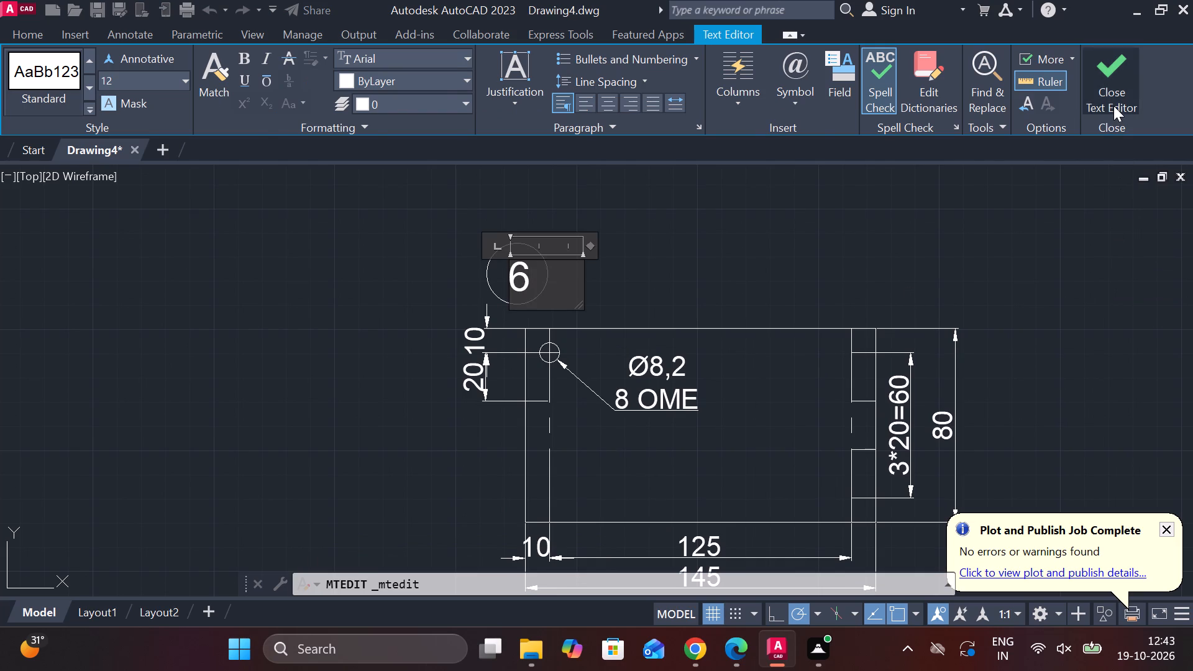
pyautogui.click(1113, 106)
# Move the whole part 6 view with its dimensions and balloon next to the upper side of the part 5 plate.
pyautogui.moveTo(907, 287); pyautogui.dragTo(830, 254, button='middle')
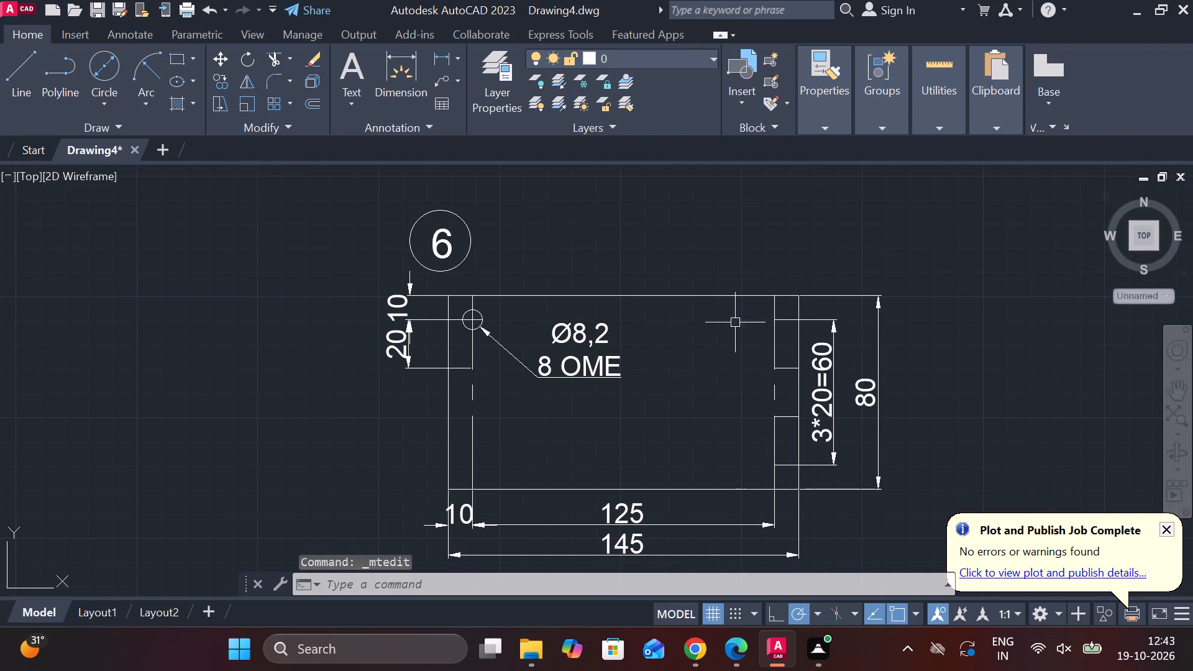
pyautogui.moveTo(627, 398); pyautogui.dragTo(636, 401, button='middle')
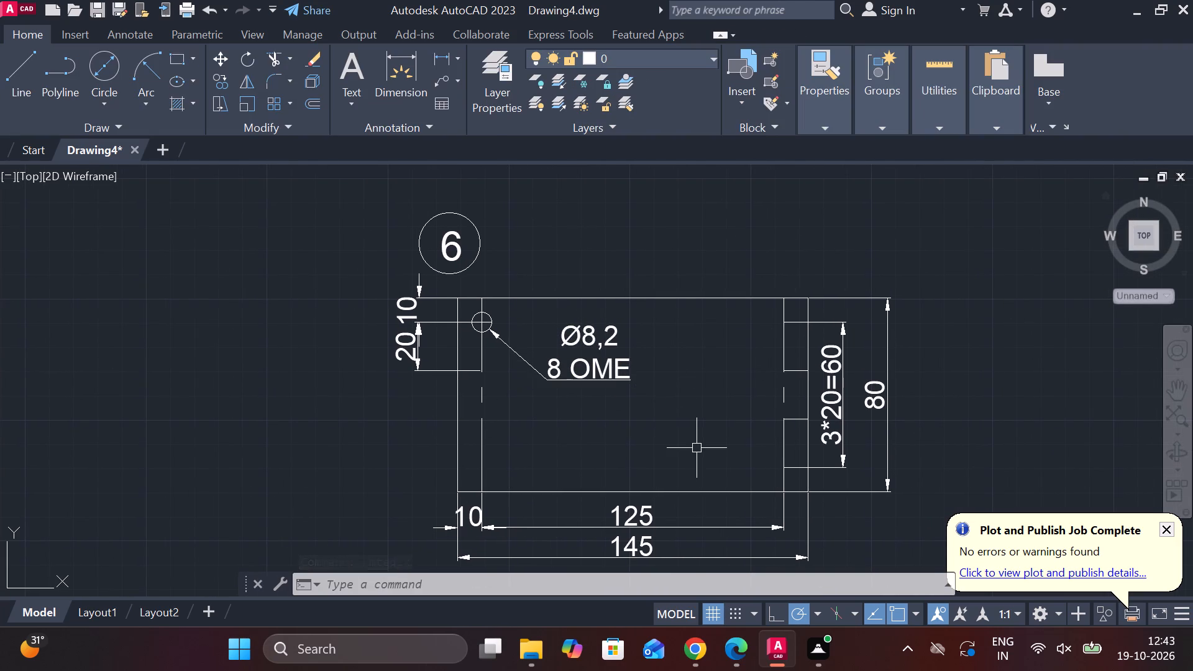
pyautogui.moveTo(697, 448); pyautogui.dragTo(700, 369, button='middle')
pyautogui.scroll(-1, 661, 365)
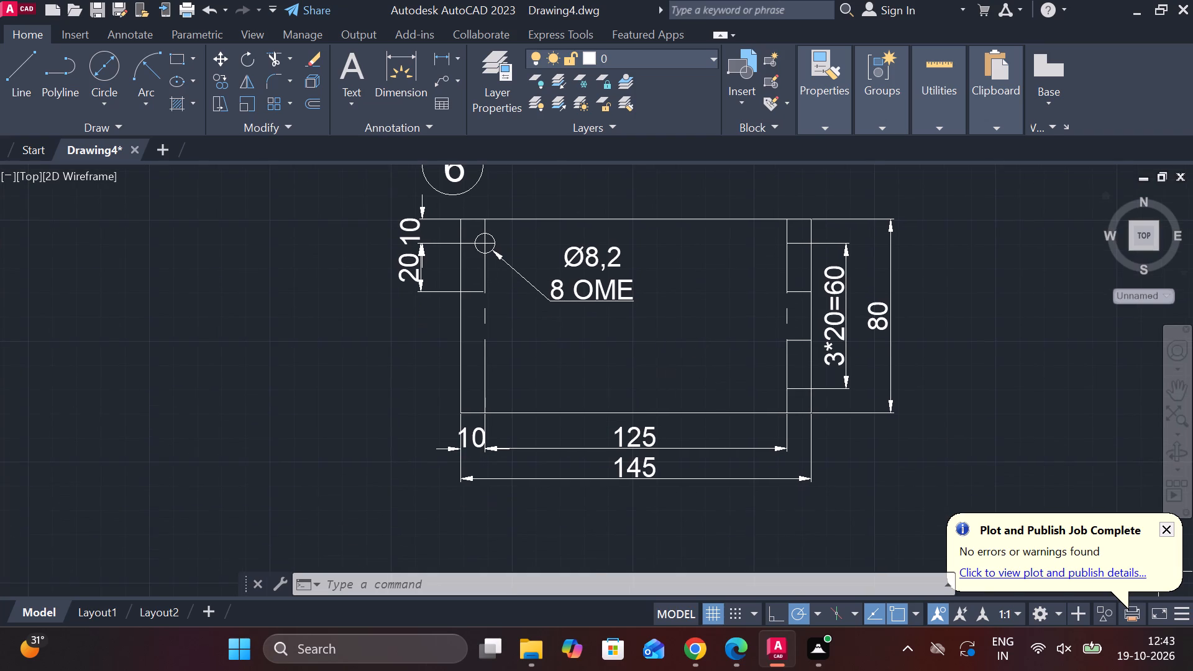
pyautogui.scroll(-1, 661, 365)
pyautogui.moveTo(484, 253); pyautogui.dragTo(519, 260)
pyautogui.click(817, 480)
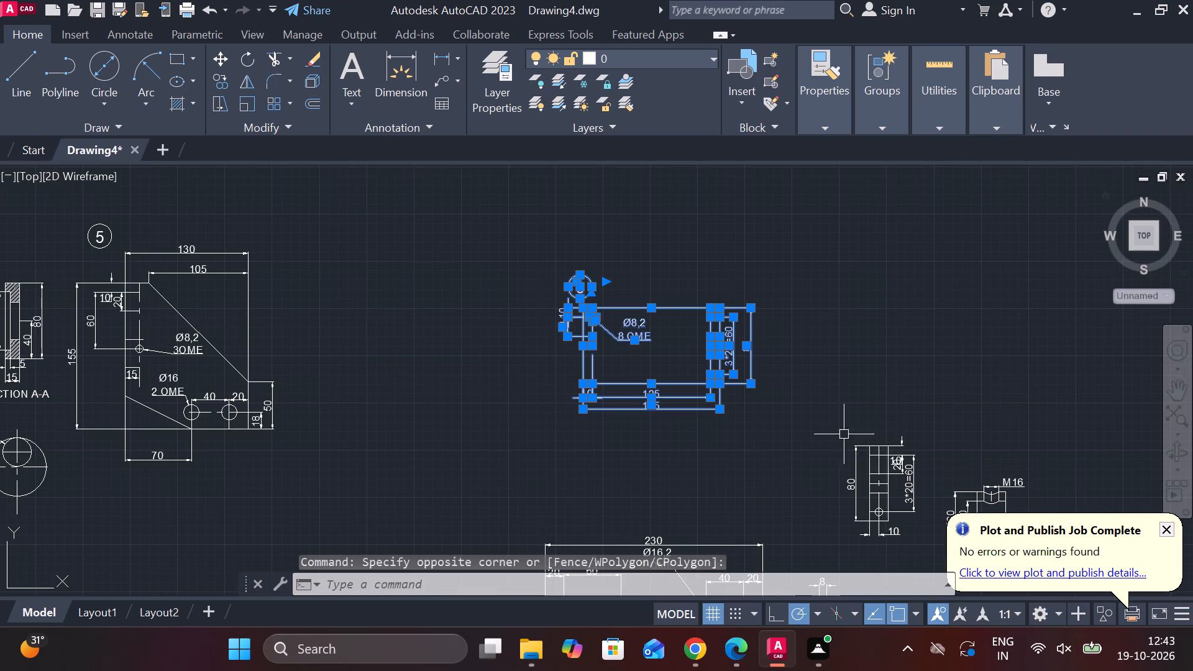
pyautogui.press('m')
pyautogui.press('Return')
pyautogui.click(848, 394)
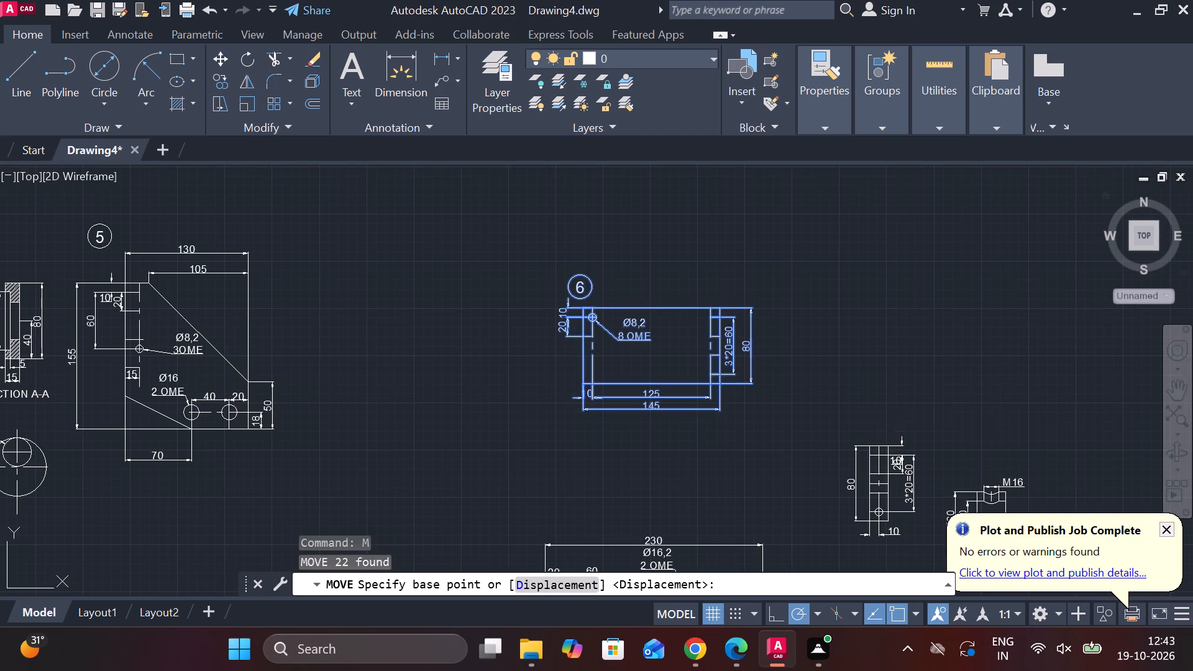
pyautogui.scroll(-2, 845, 394)
pyautogui.scroll(2, 668, 460)
pyautogui.moveTo(642, 479); pyautogui.dragTo(758, 482, button='middle')
pyautogui.moveTo(746, 473); pyautogui.dragTo(755, 563, button='middle')
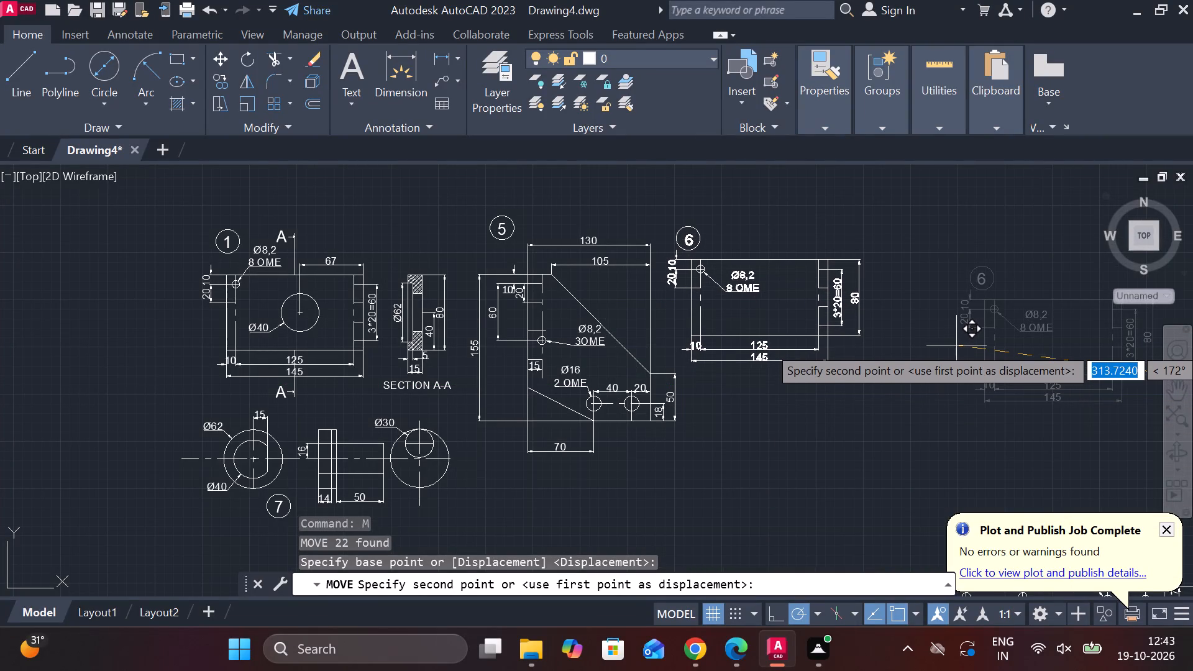
pyautogui.click(956, 345)
# Hatch the chamfered section profile between the break lines of the 100 by 20 bar view.
pyautogui.moveTo(921, 371); pyautogui.dragTo(802, 302, button='middle')
pyautogui.scroll(-1, 807, 313)
pyautogui.moveTo(772, 370); pyautogui.dragTo(644, 343, button='middle')
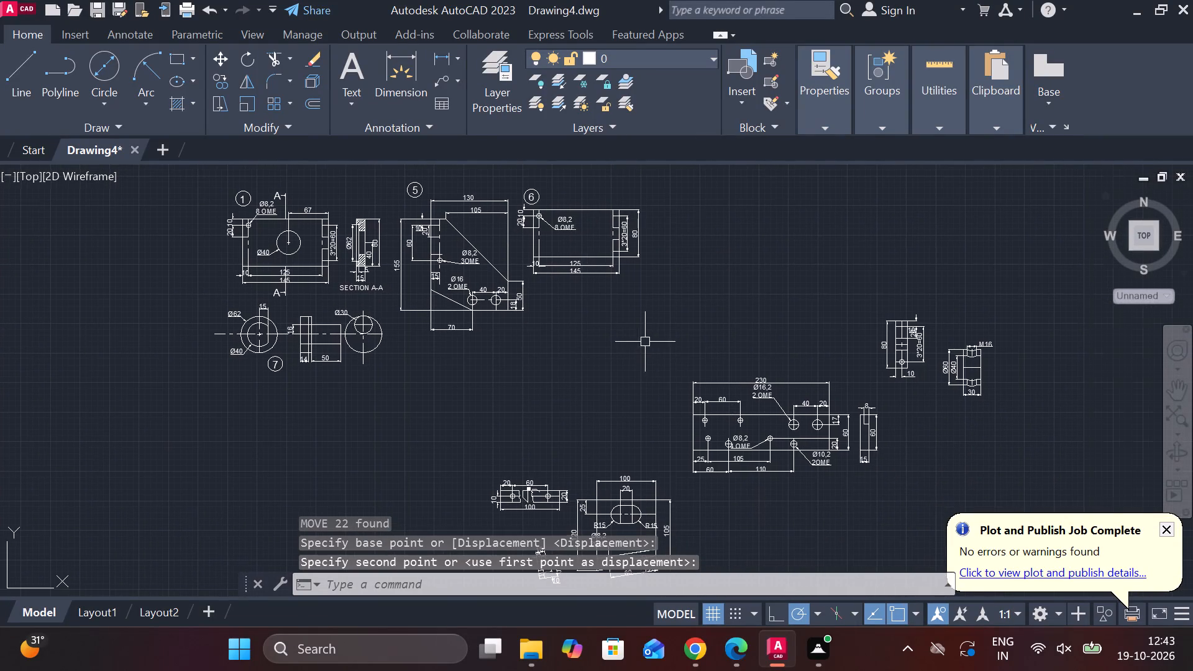
pyautogui.scroll(2, 702, 391)
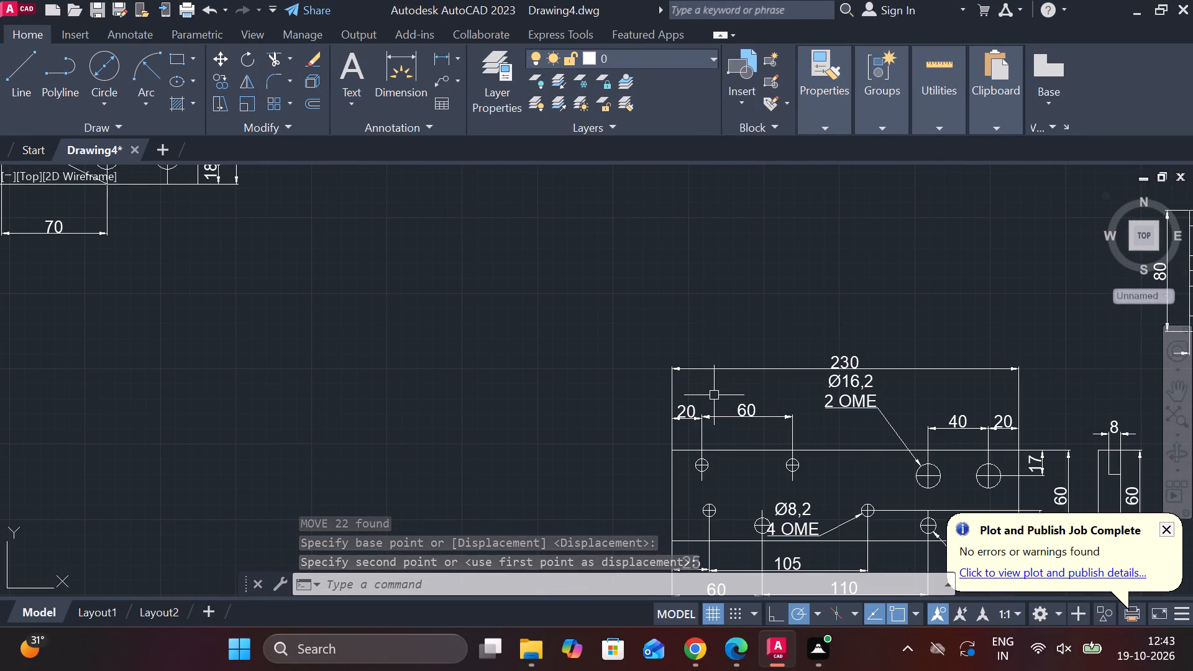
pyautogui.moveTo(714, 395); pyautogui.dragTo(465, 105, button='middle')
pyautogui.moveTo(475, 391); pyautogui.dragTo(683, 392, button='middle')
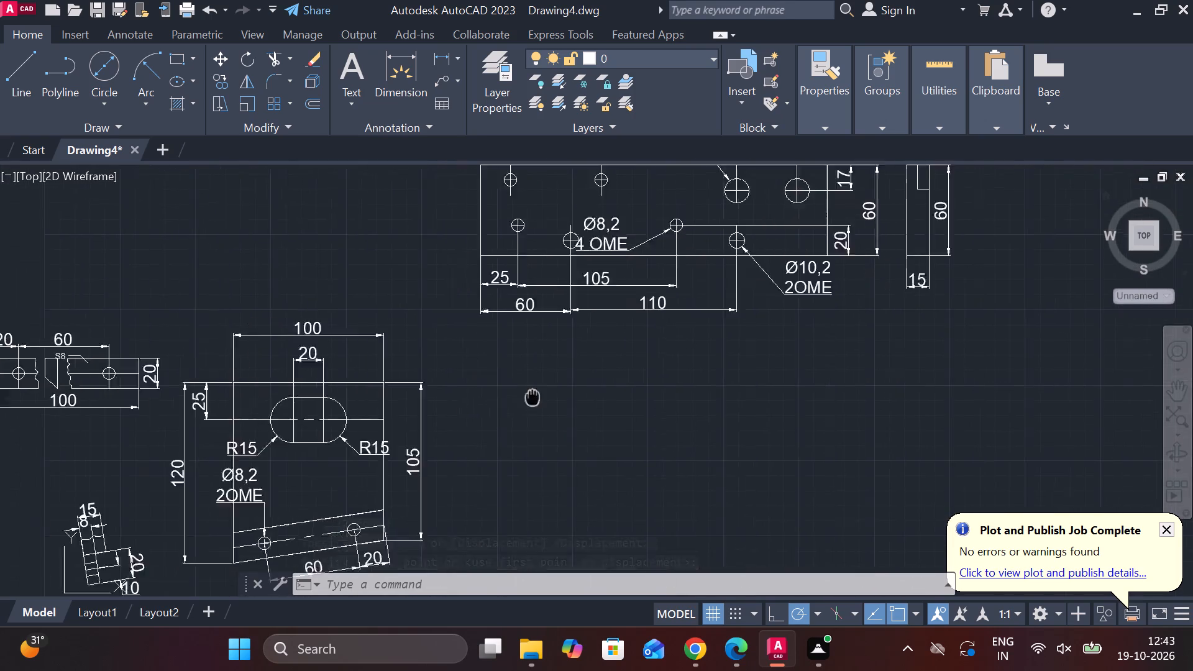
pyautogui.moveTo(683, 392); pyautogui.dragTo(742, 375, button='middle')
pyautogui.scroll(-2, 733, 379)
pyautogui.scroll(3, 621, 406)
pyautogui.moveTo(593, 370); pyautogui.dragTo(763, 435, button='middle')
pyautogui.scroll(1, 590, 440)
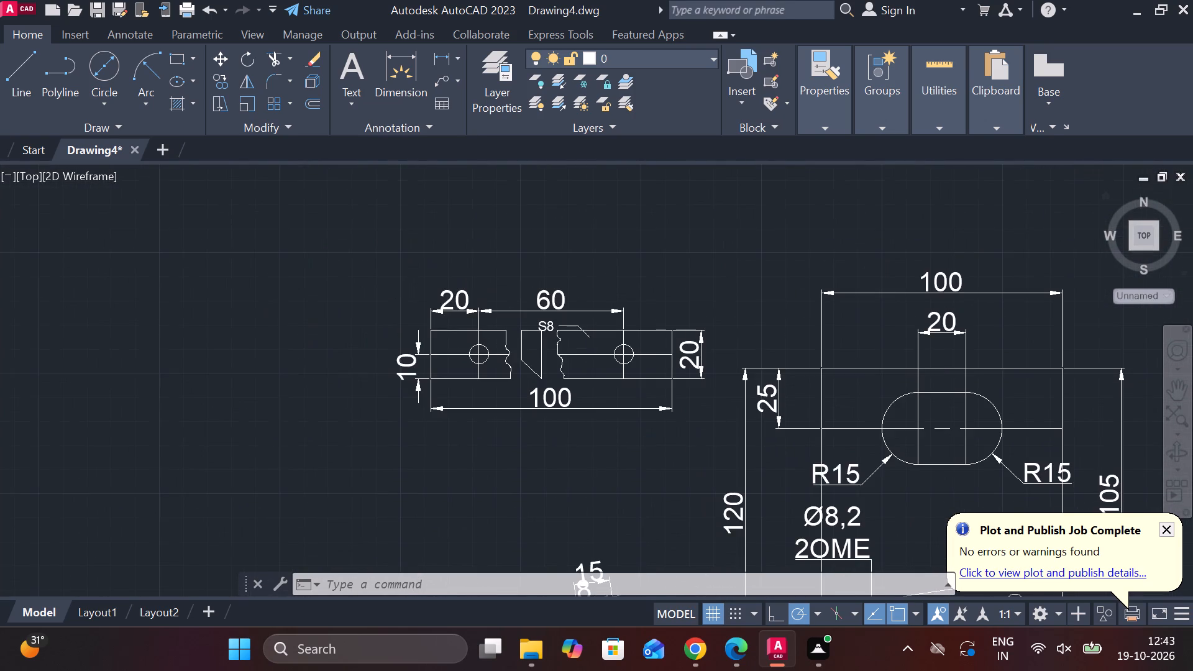
pyautogui.moveTo(590, 440); pyautogui.dragTo(616, 478, button='middle')
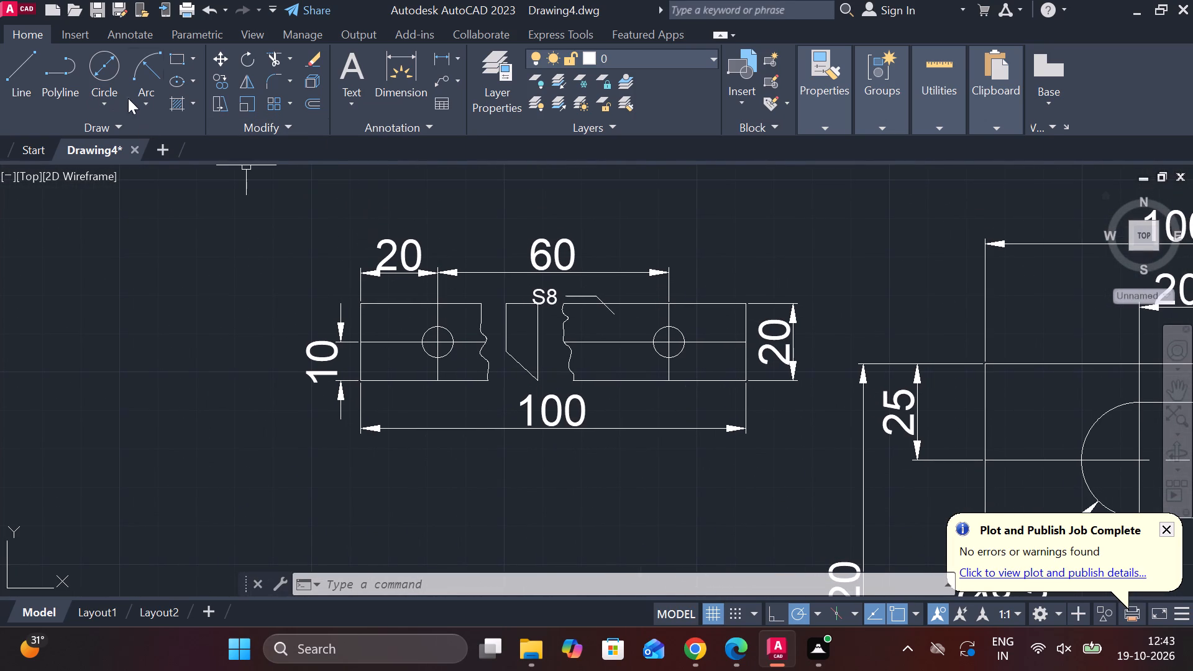
pyautogui.click(176, 105)
pyautogui.click(518, 334)
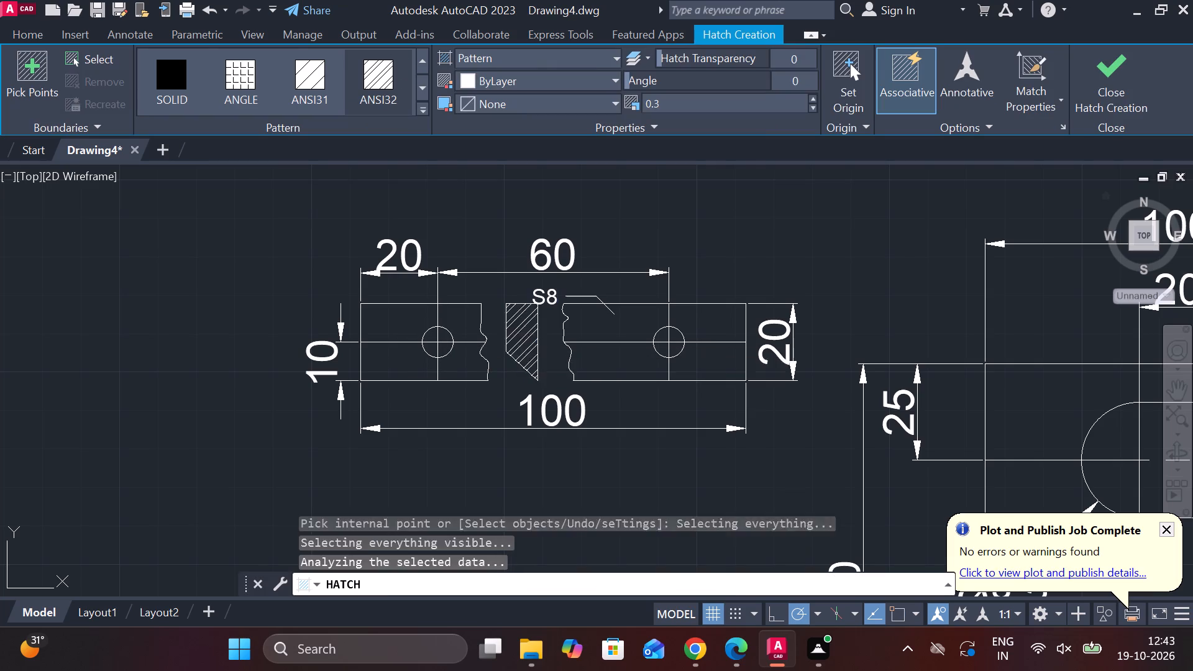
pyautogui.click(1119, 100)
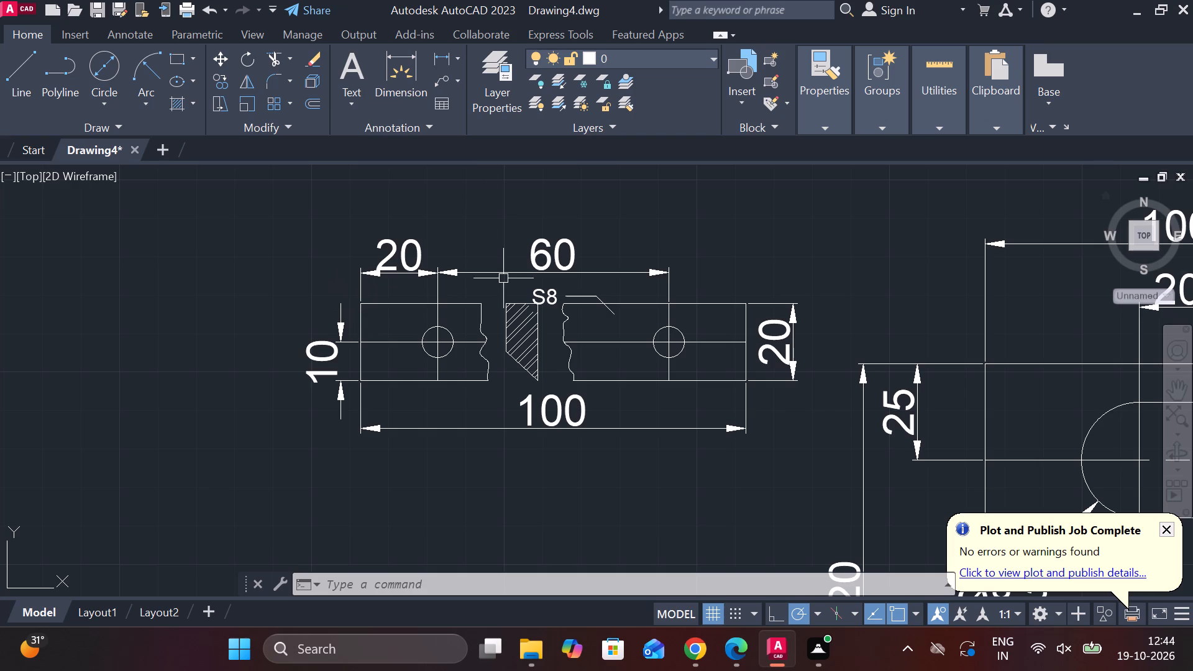
# Add a multileader reading M8 to the right-hand hole of the 100 by 20 bar.
pyautogui.click(443, 78)
pyautogui.scroll(2, 679, 319)
pyautogui.click(682, 338)
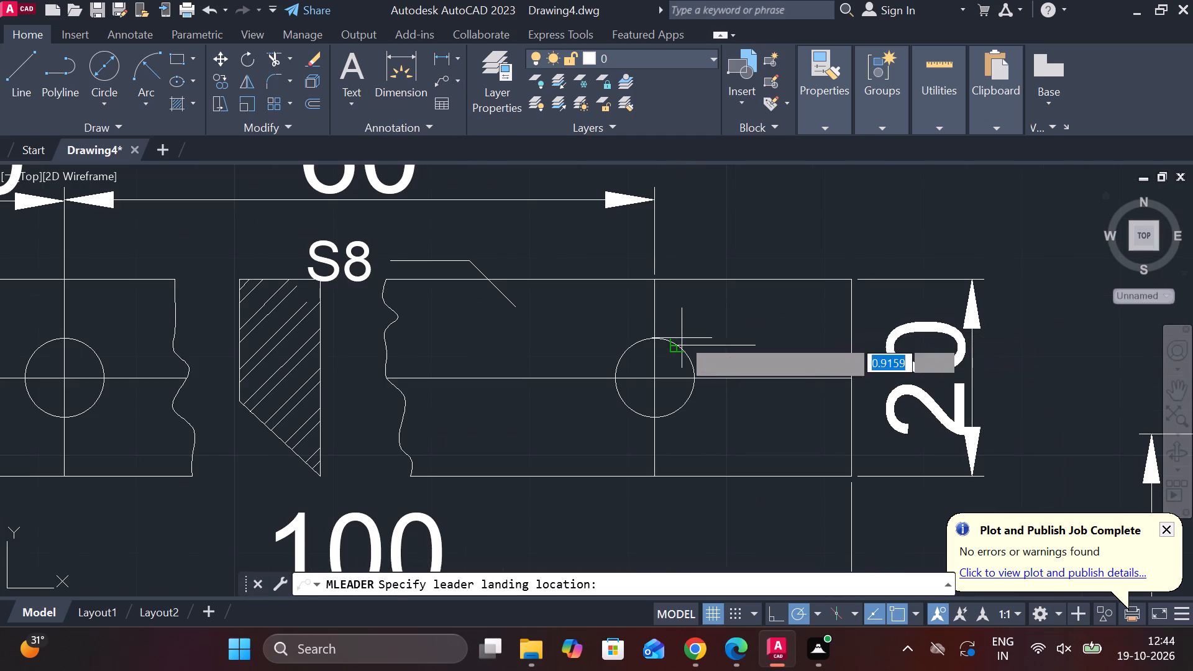
pyautogui.moveTo(722, 196); pyautogui.dragTo(690, 260, button='middle')
pyautogui.click(705, 245)
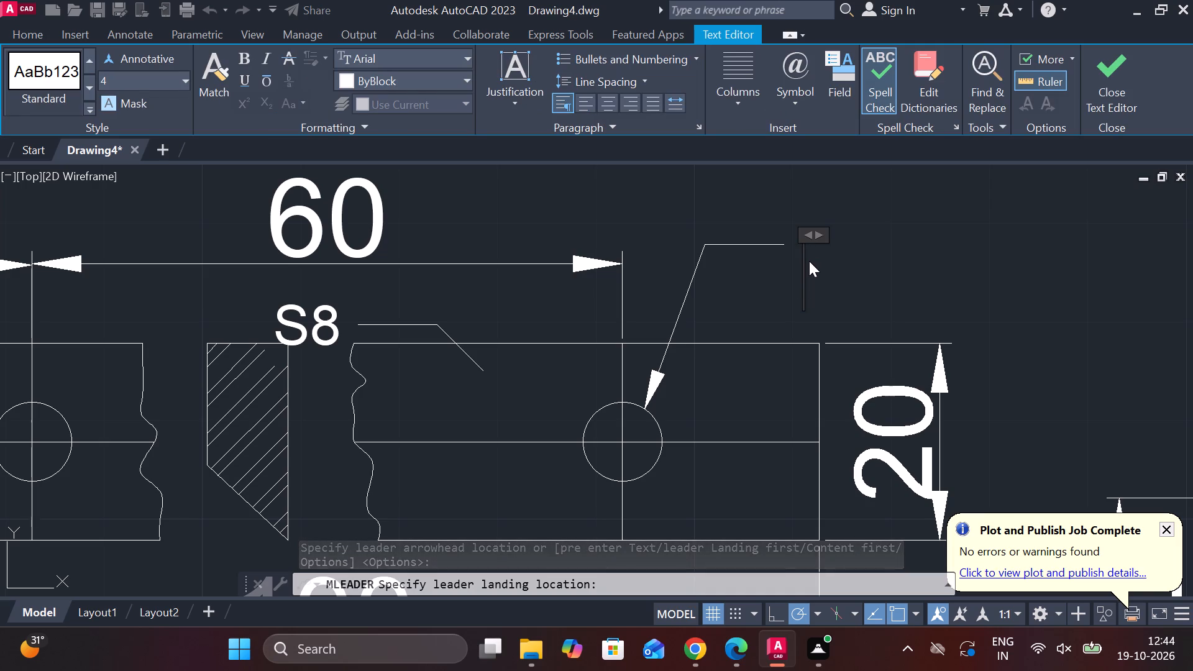
pyautogui.press('m')
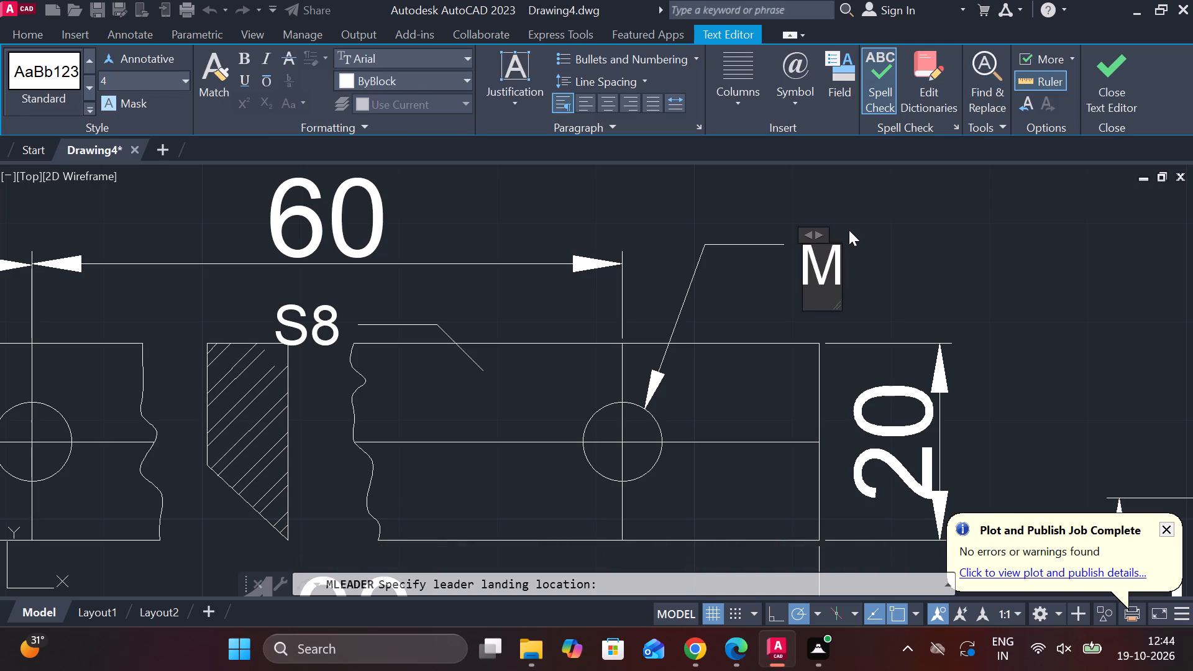
pyautogui.press('8')
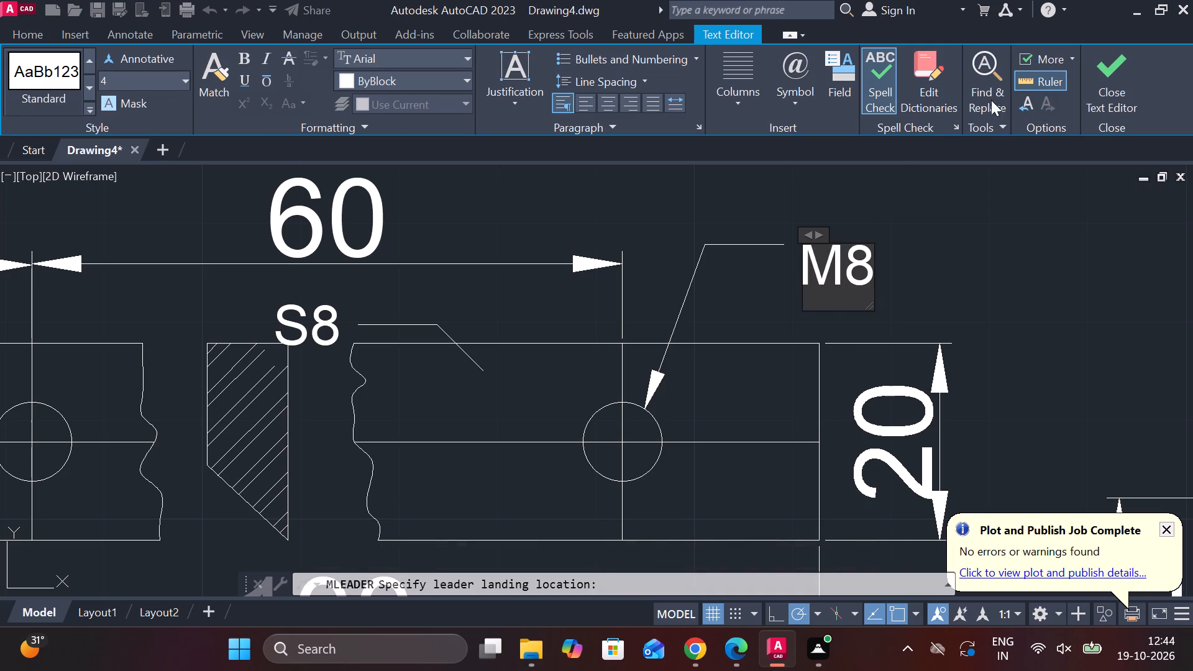
pyautogui.click(1104, 66)
# Set both horizontal centrelines of the 100 by 20 bar to the CENTER linetype.
pyautogui.scroll(-2, 897, 297)
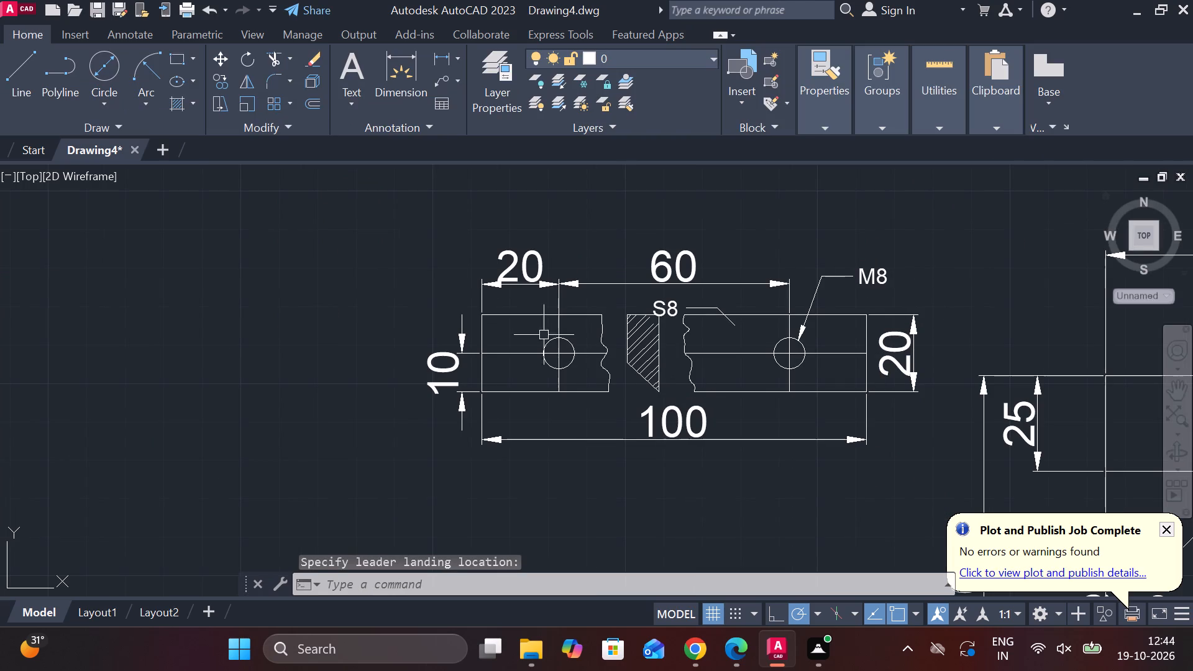
pyautogui.click(526, 353)
pyautogui.click(735, 352)
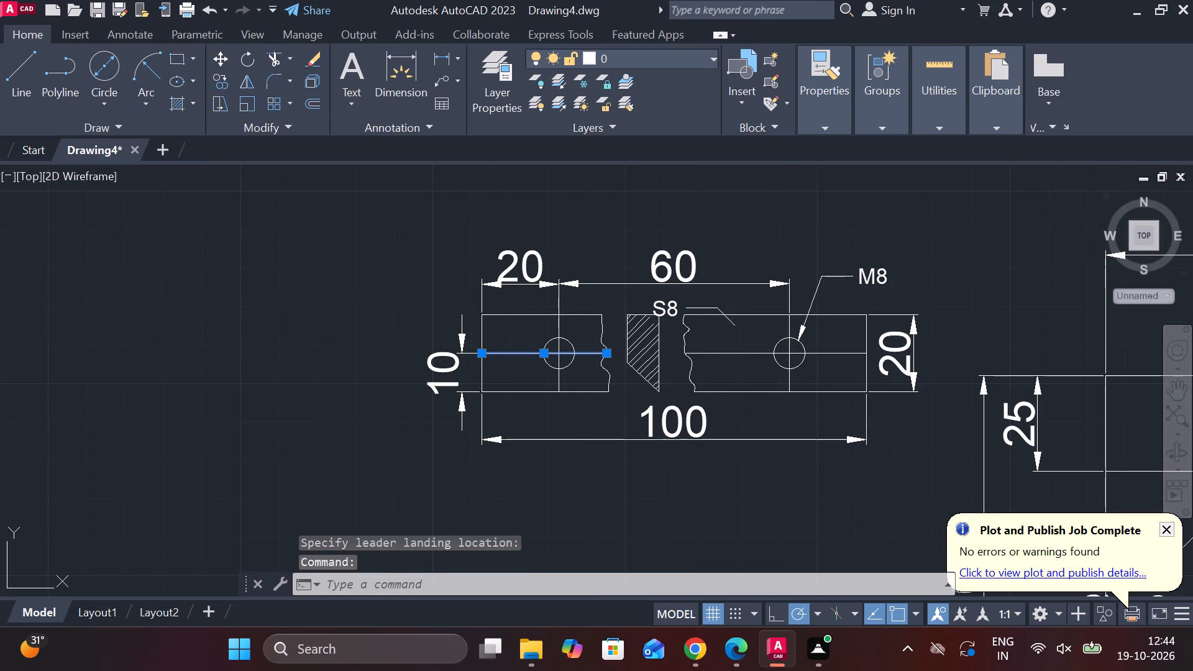
pyautogui.click(559, 329)
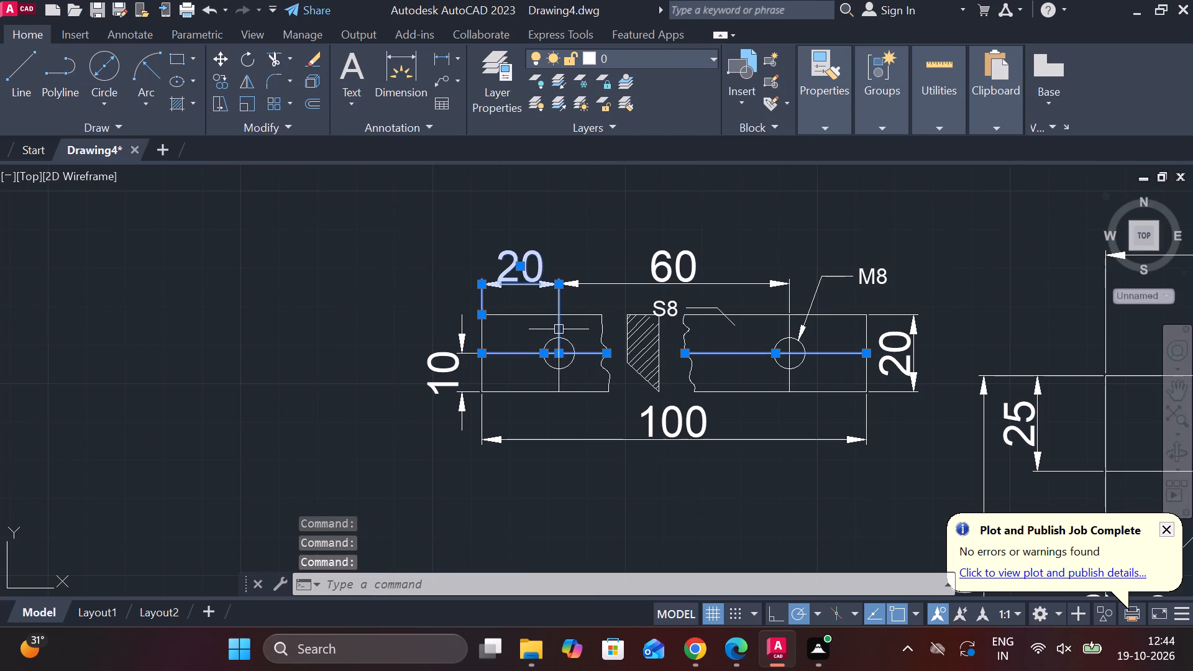
pyautogui.click(559, 329)
pyautogui.keyDown('shift'); pyautogui.click(559, 329); pyautogui.keyUp('shift')
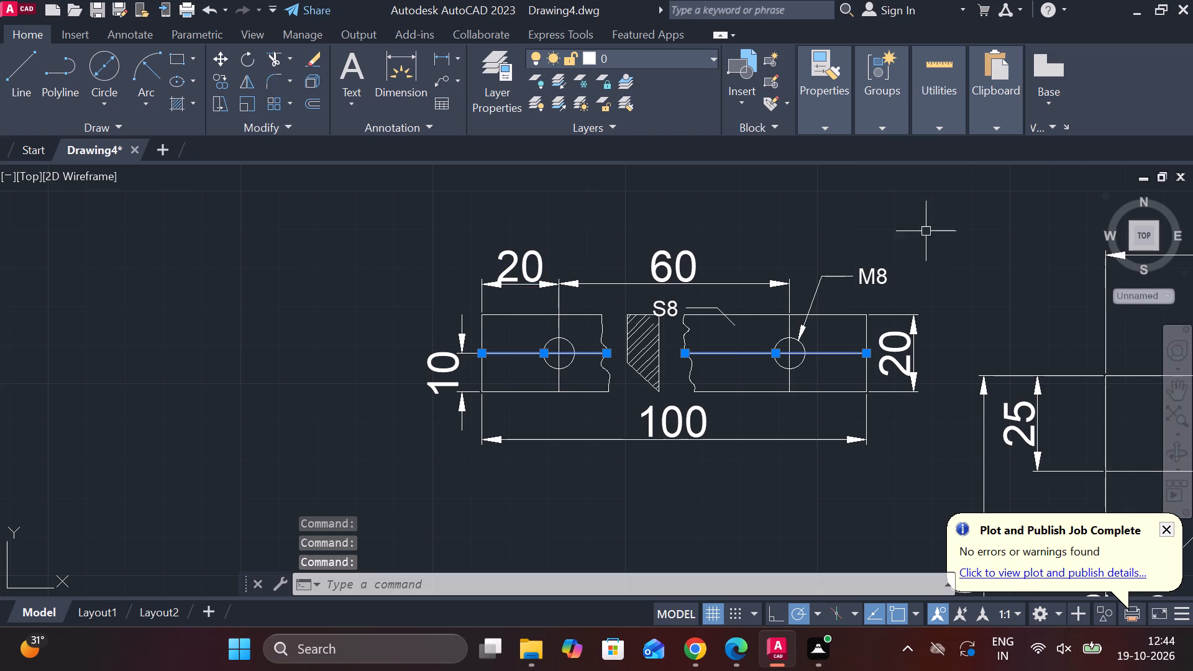
pyautogui.click(815, 122)
pyautogui.click(943, 186)
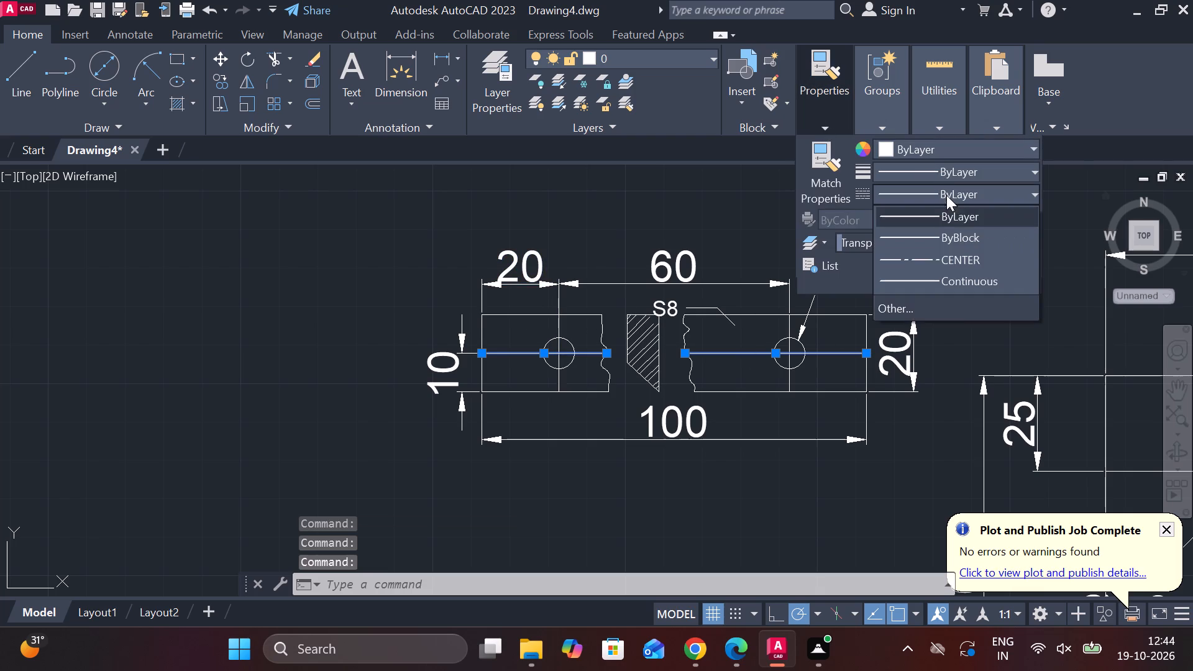
pyautogui.click(926, 260)
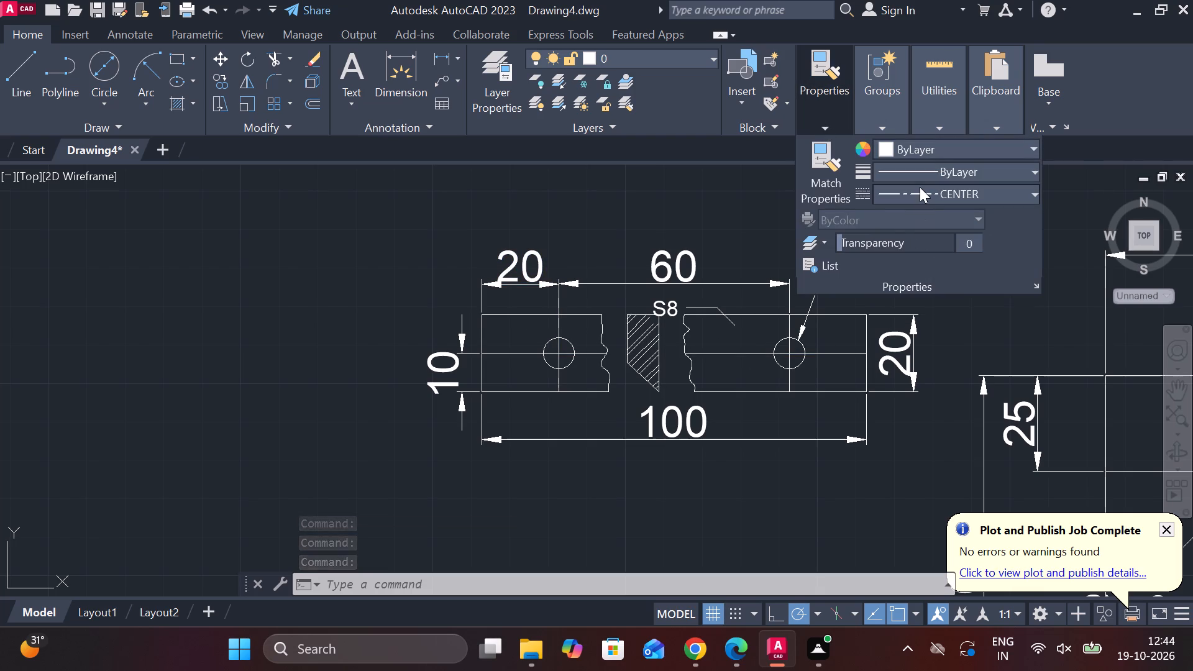
pyautogui.click(920, 187)
pyautogui.press('Escape')
pyautogui.press('Escape')
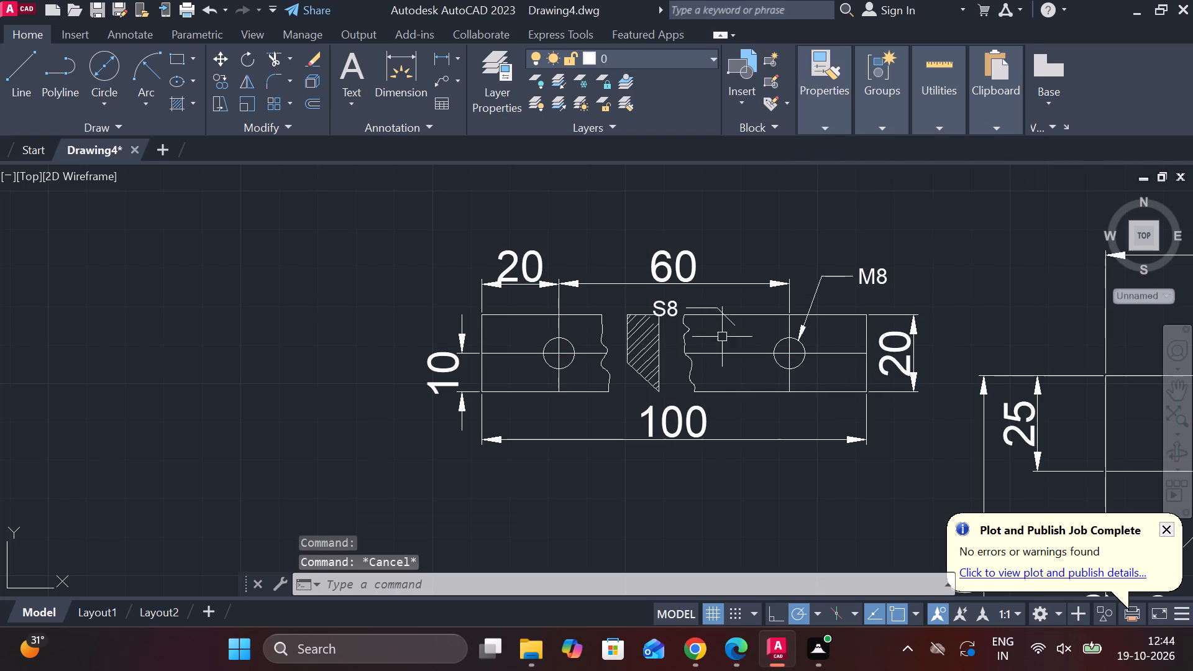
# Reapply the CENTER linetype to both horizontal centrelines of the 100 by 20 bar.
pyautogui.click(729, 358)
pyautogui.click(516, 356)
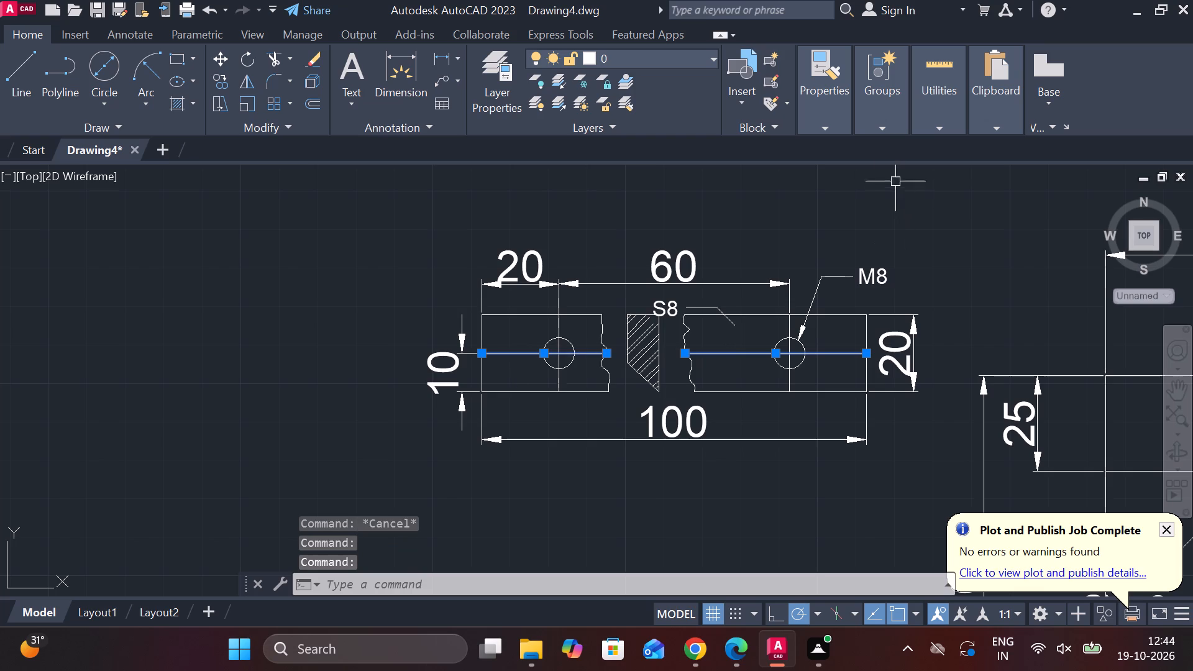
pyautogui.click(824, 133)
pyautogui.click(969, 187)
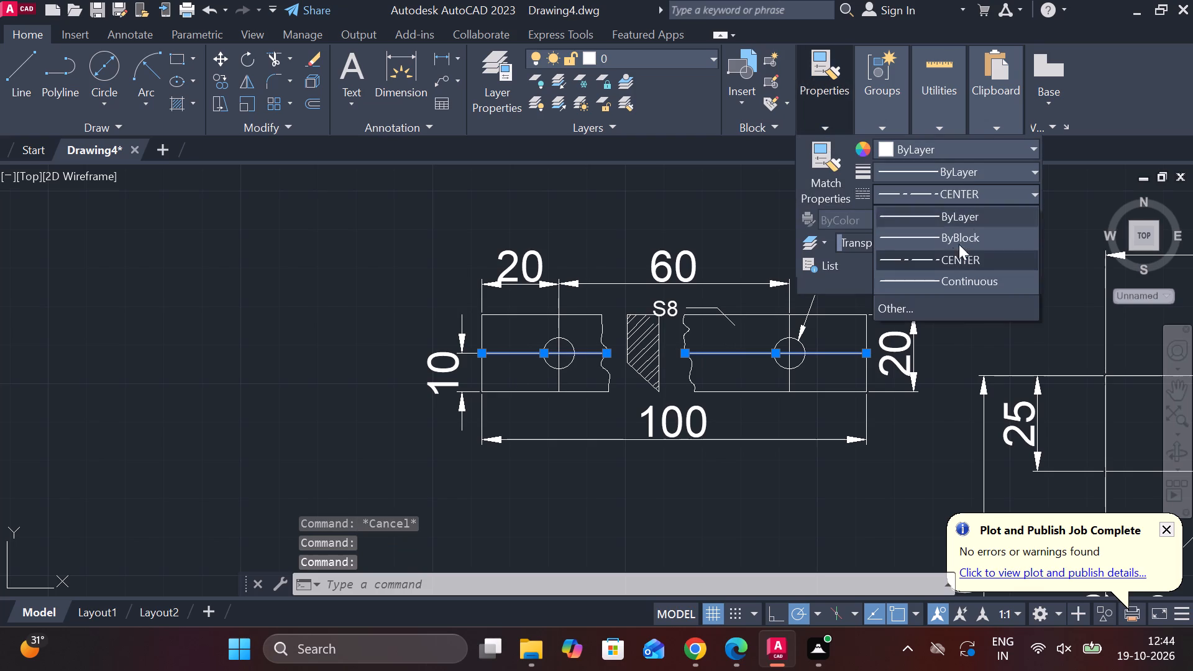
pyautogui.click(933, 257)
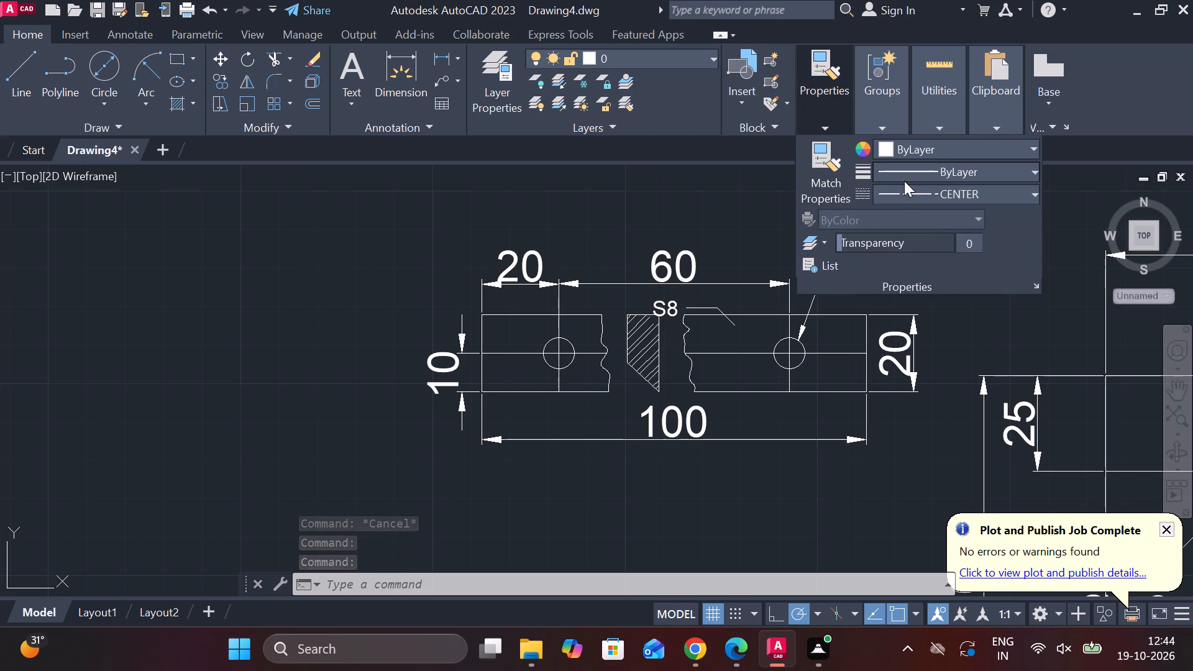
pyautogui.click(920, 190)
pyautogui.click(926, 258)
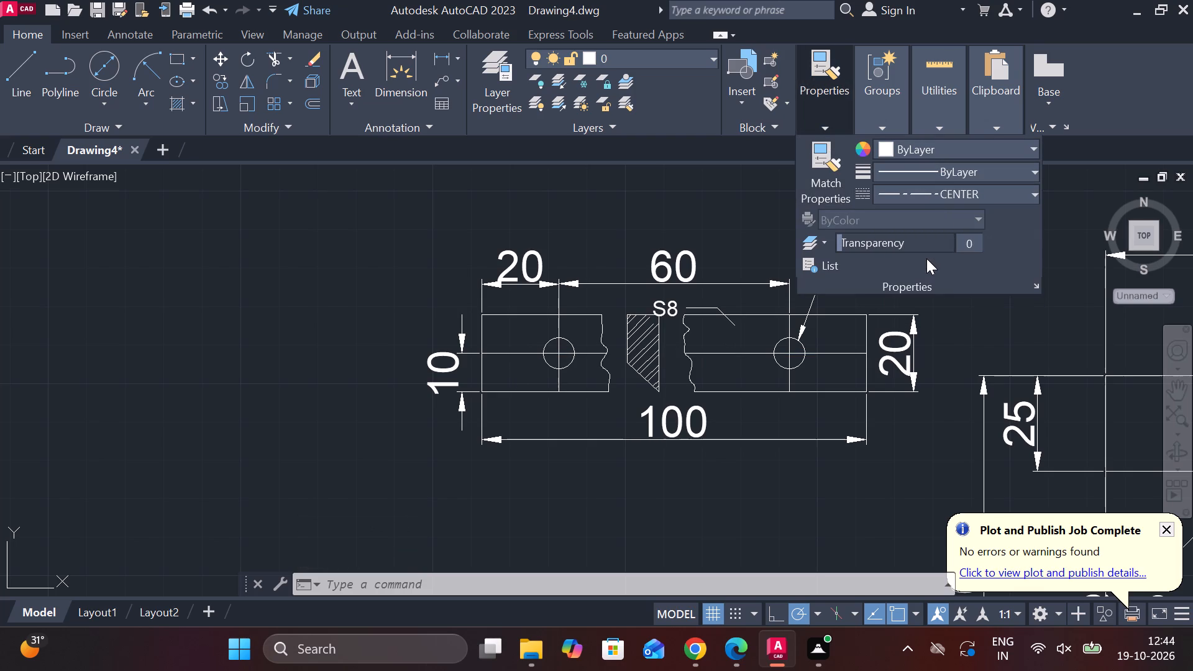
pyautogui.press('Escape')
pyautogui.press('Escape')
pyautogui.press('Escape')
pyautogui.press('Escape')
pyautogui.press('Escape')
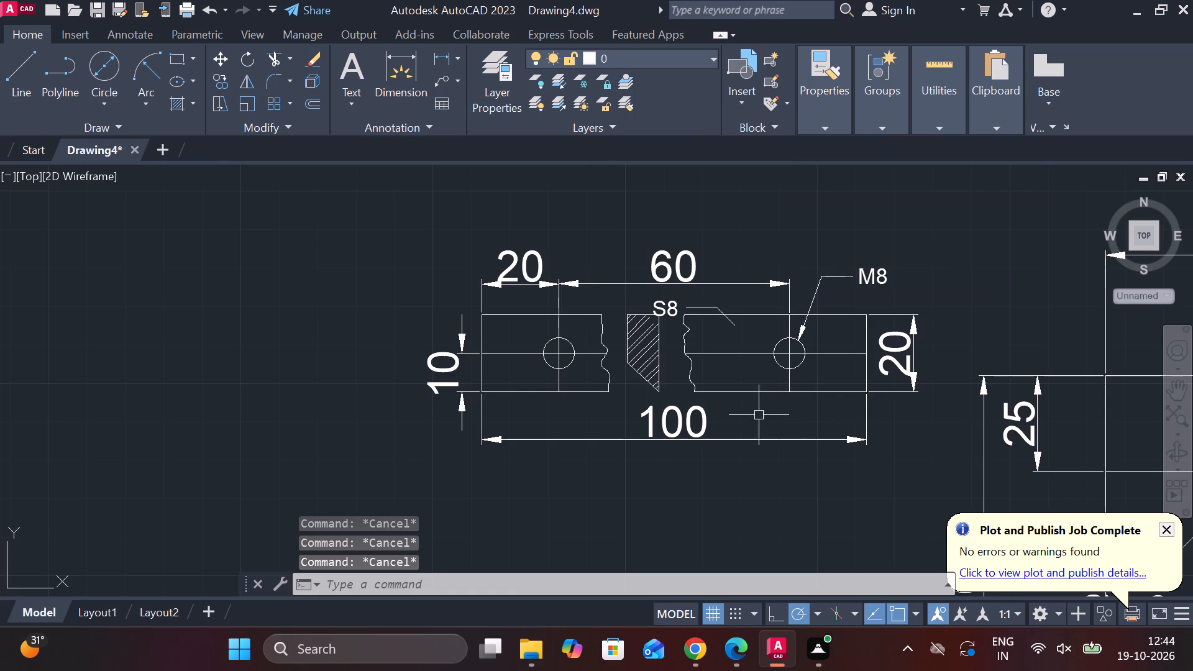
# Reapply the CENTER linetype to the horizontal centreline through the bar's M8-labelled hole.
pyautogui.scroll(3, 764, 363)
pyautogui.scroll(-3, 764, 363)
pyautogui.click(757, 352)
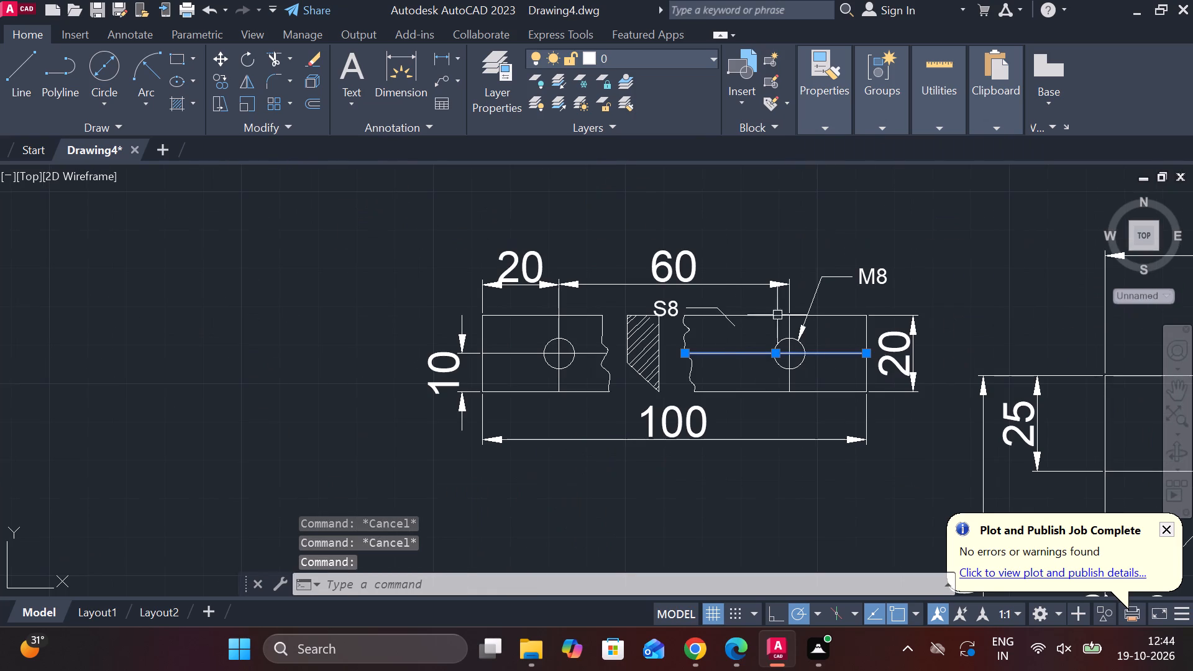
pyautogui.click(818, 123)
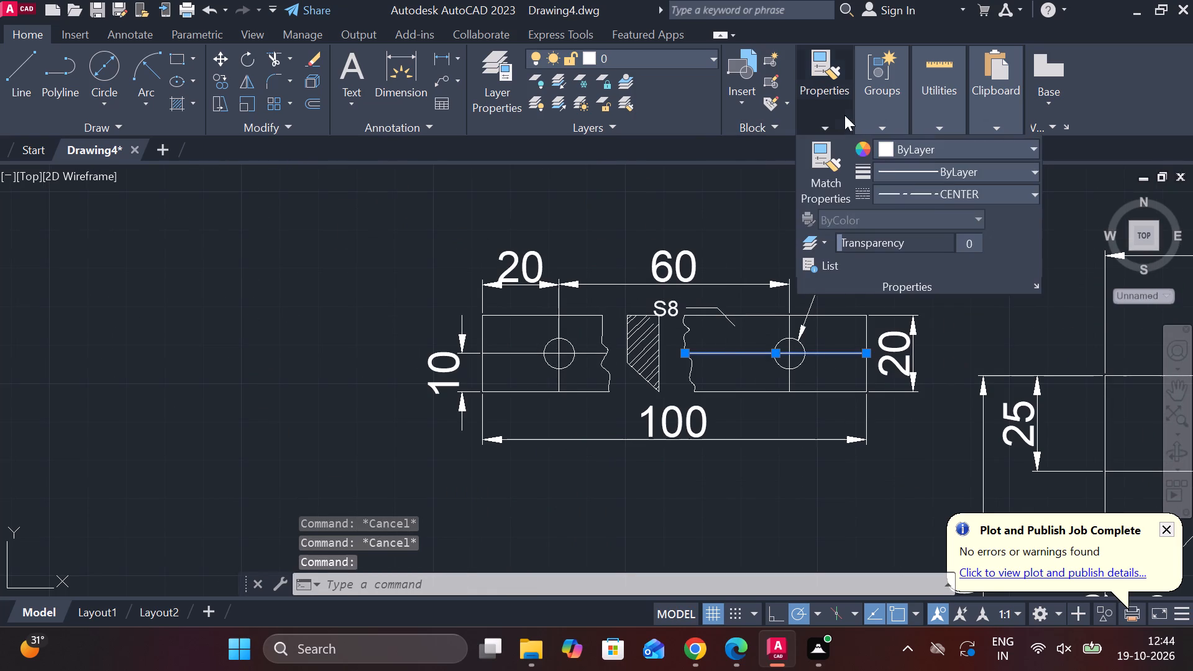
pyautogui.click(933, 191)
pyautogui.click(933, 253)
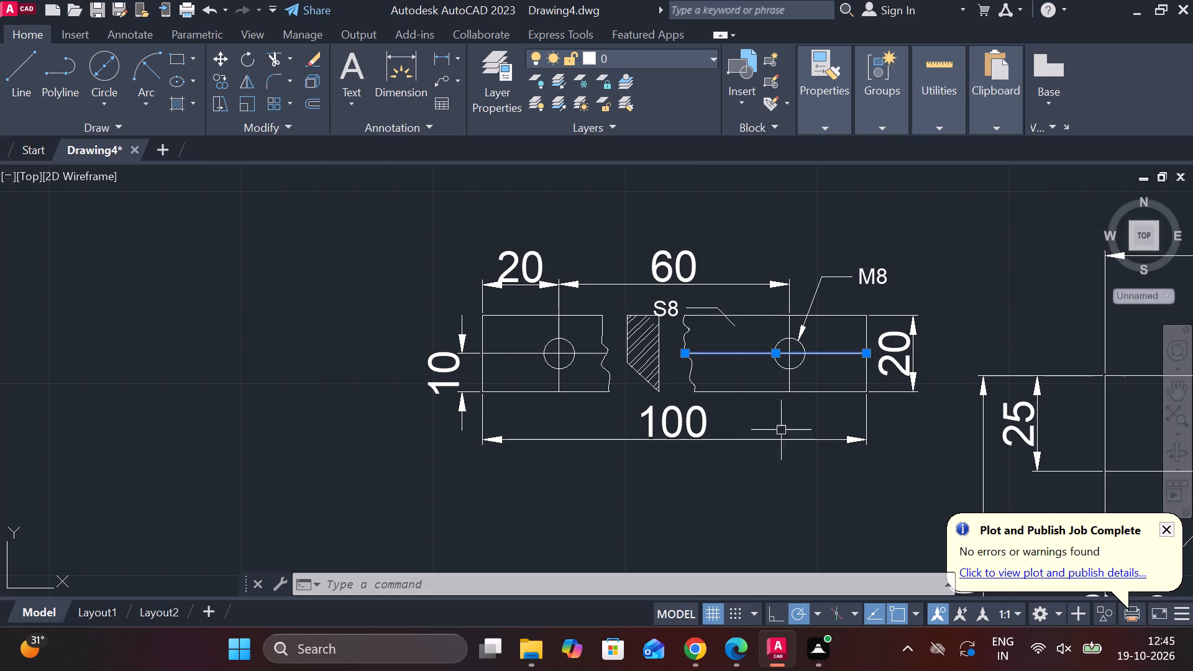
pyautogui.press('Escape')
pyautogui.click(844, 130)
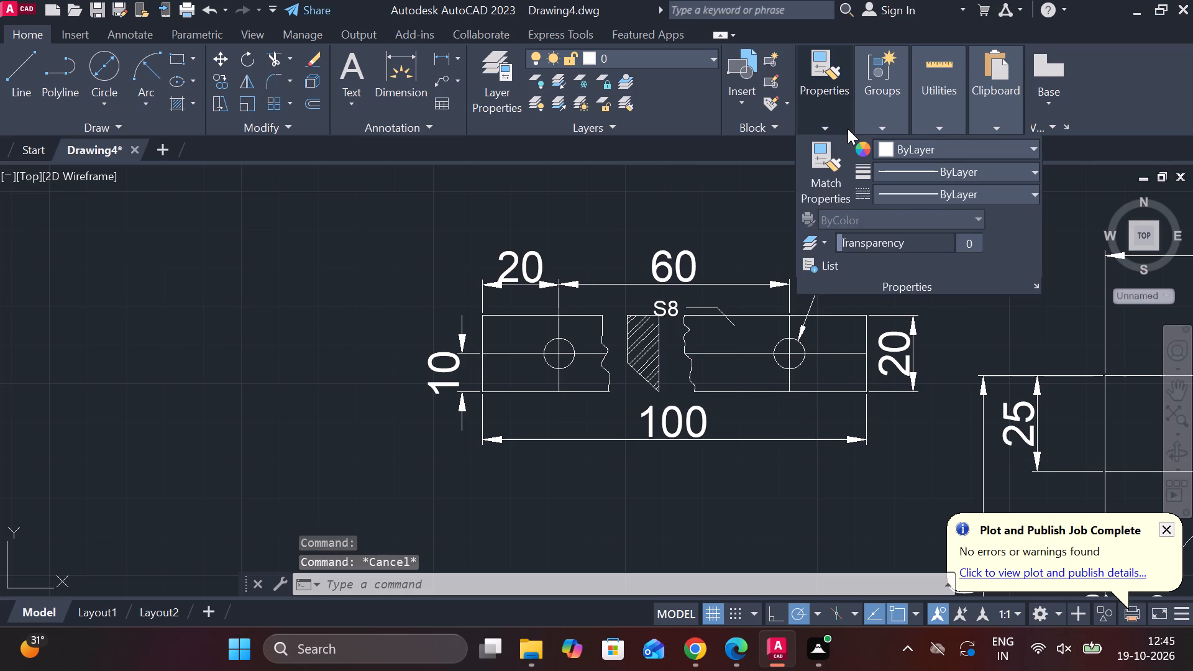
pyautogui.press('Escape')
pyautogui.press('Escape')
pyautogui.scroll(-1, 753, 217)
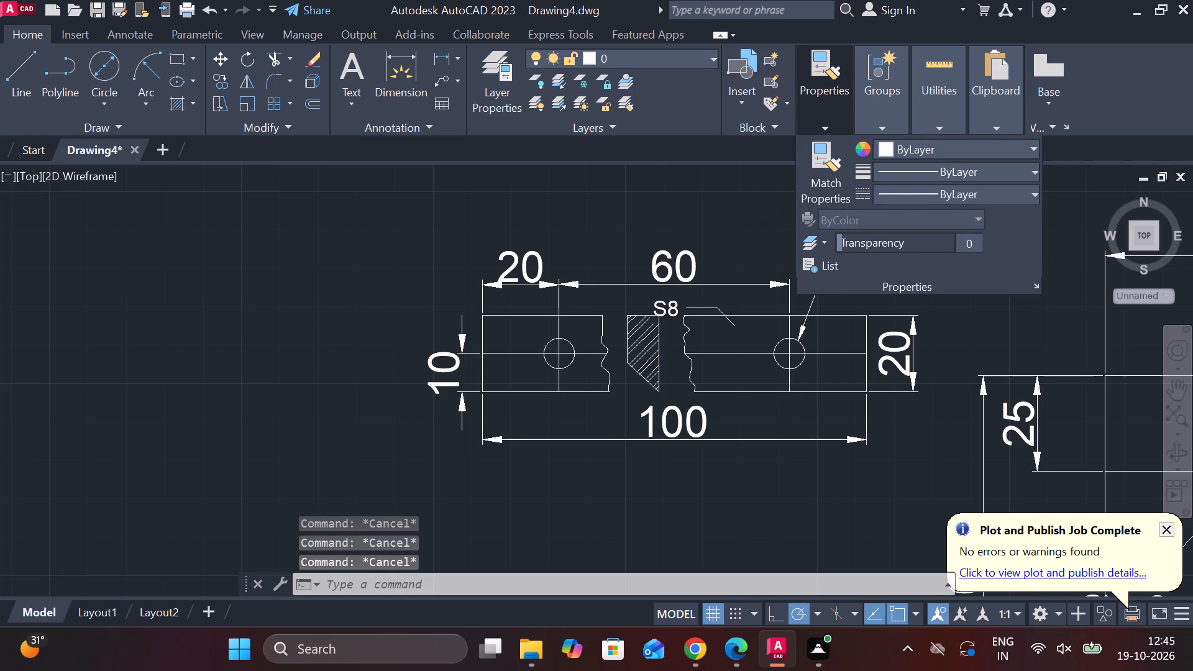
# Load the DASHED linetype into the drawing from acadiso.lin.
pyautogui.press('Escape')
pyautogui.click(741, 298)
pyautogui.scroll(3, 735, 308)
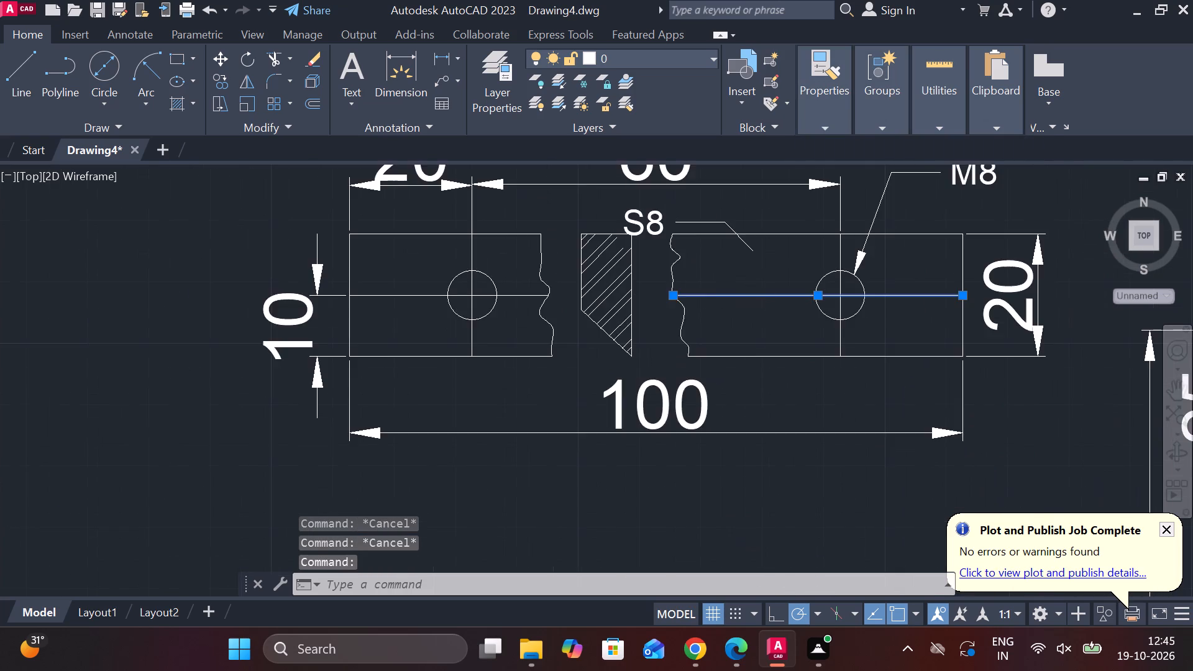
pyautogui.moveTo(741, 288); pyautogui.dragTo(572, 303, button='middle')
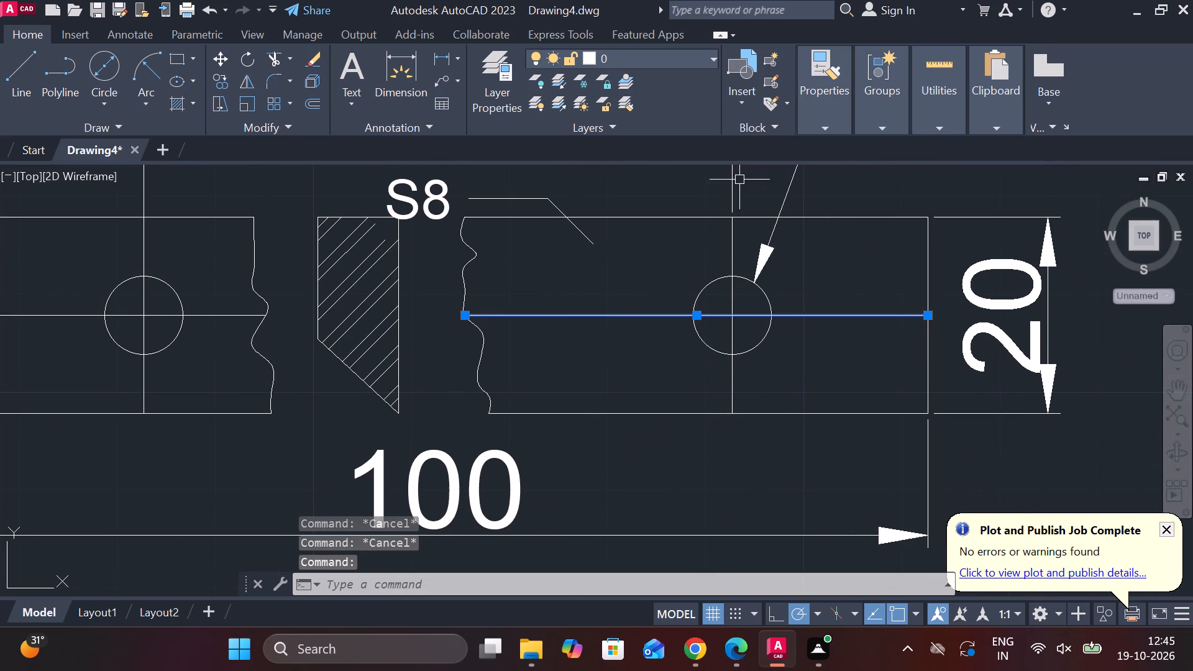
pyautogui.click(828, 124)
pyautogui.click(960, 196)
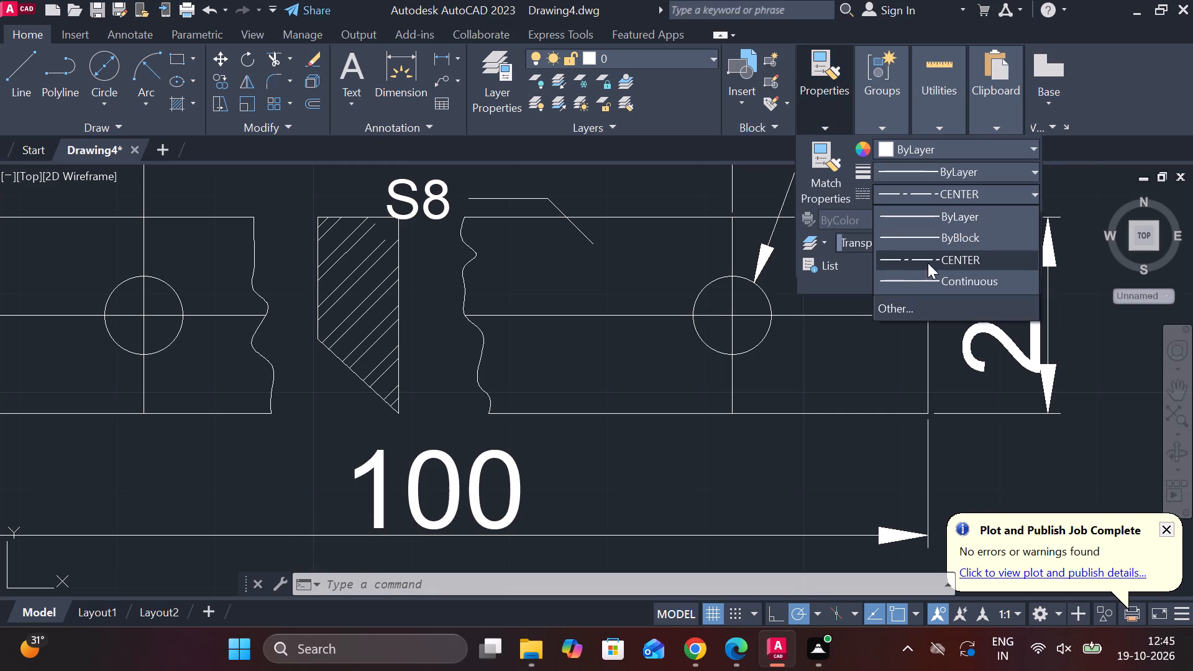
pyautogui.click(900, 308)
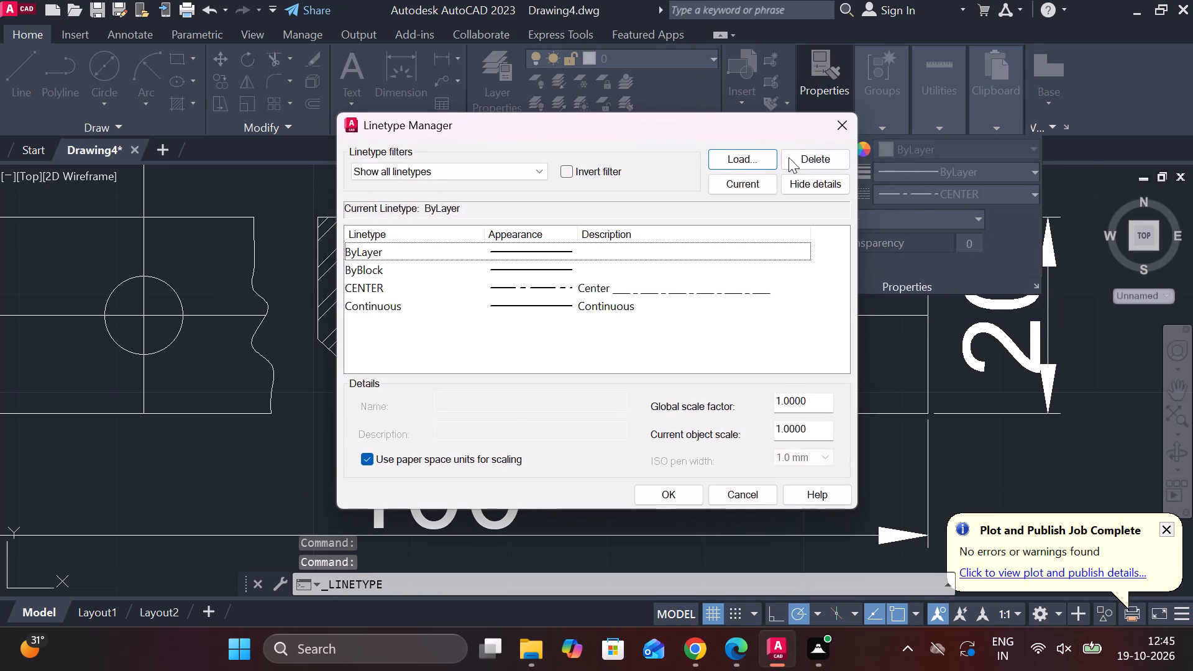
pyautogui.click(731, 162)
pyautogui.scroll(-5, 431, 290)
pyautogui.scroll(-1, 466, 333)
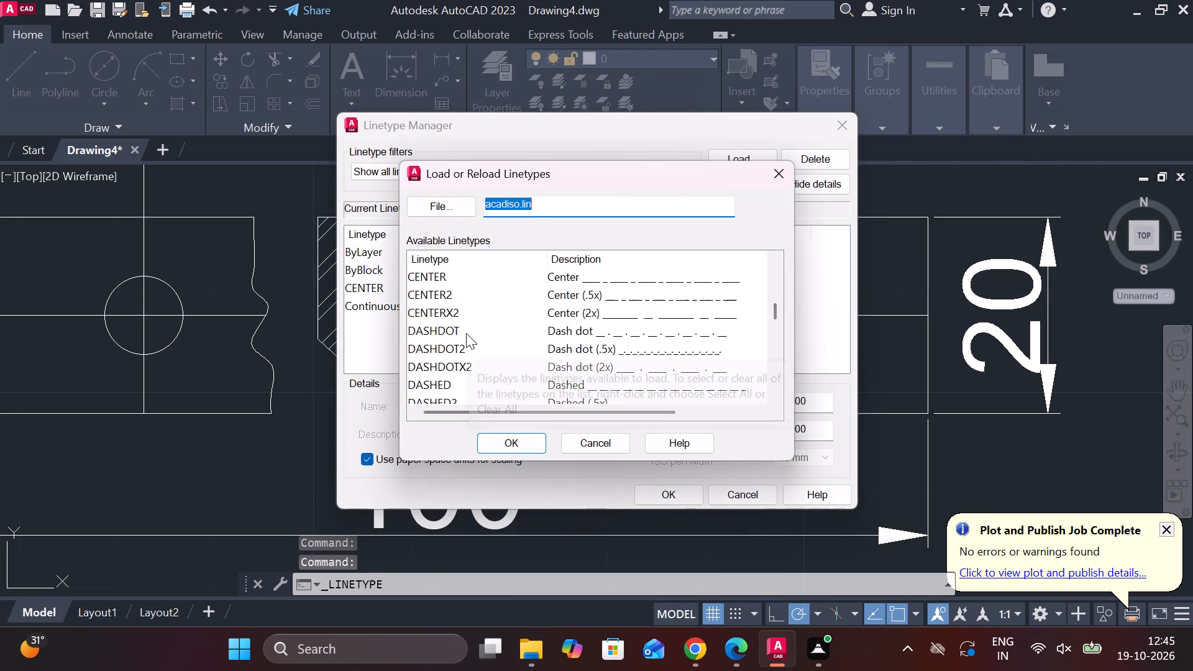
pyautogui.scroll(1, 466, 333)
pyautogui.scroll(-2, 466, 333)
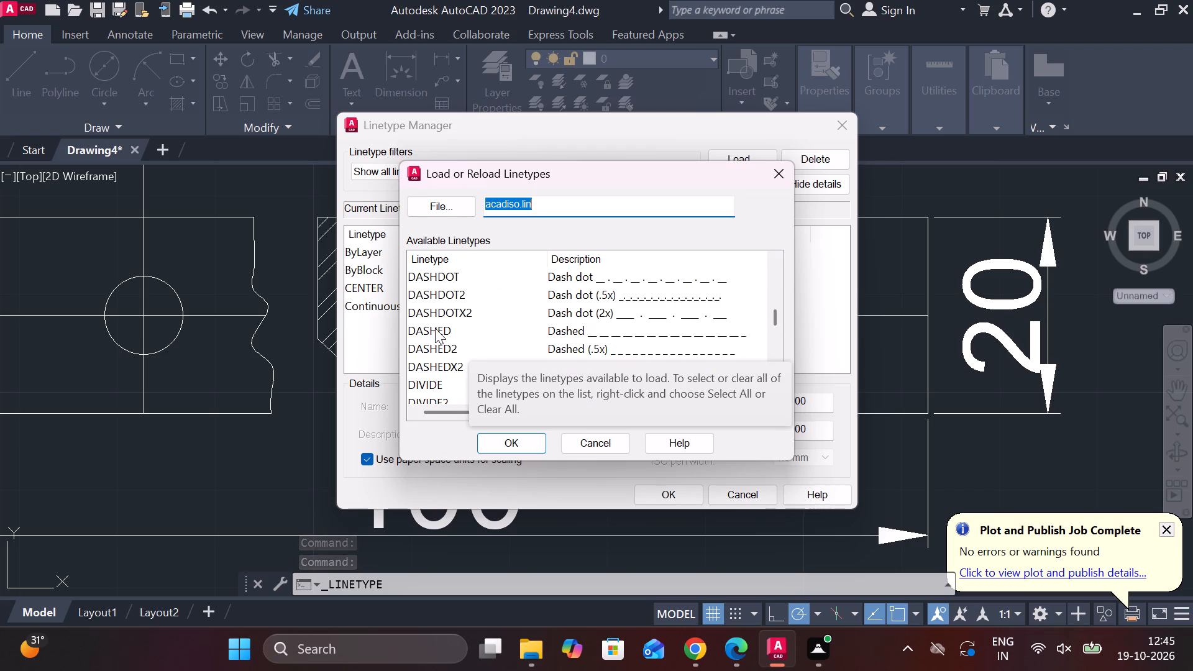
pyautogui.click(435, 328)
pyautogui.click(516, 440)
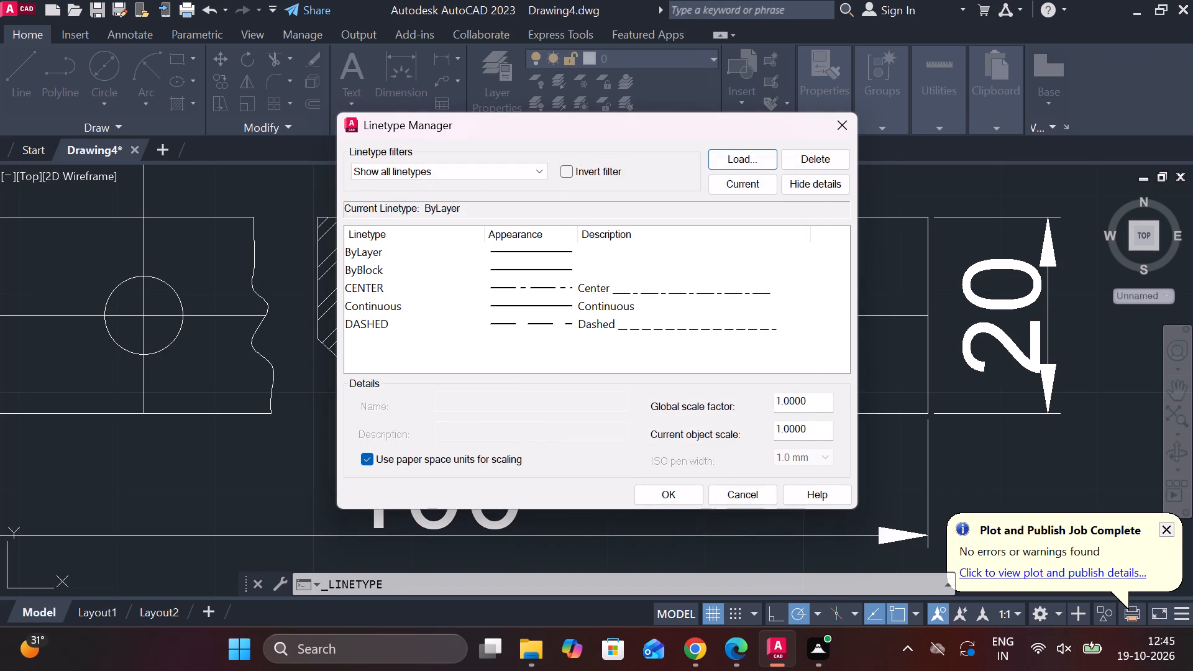
# Set both the global linetype scale factor and the current object scale to 0.7.
pyautogui.moveTo(813, 395); pyautogui.dragTo(756, 405)
pyautogui.write('.7')
pyautogui.moveTo(820, 423); pyautogui.dragTo(759, 431)
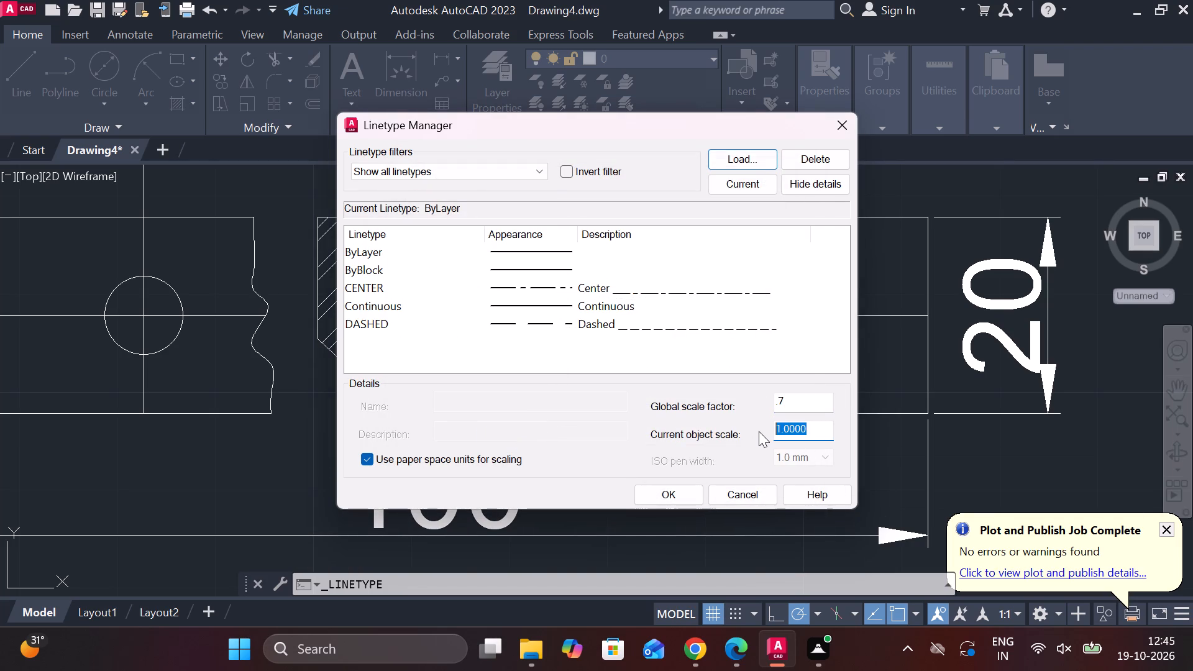
pyautogui.press('.')
pyautogui.press('7')
pyautogui.click(699, 497)
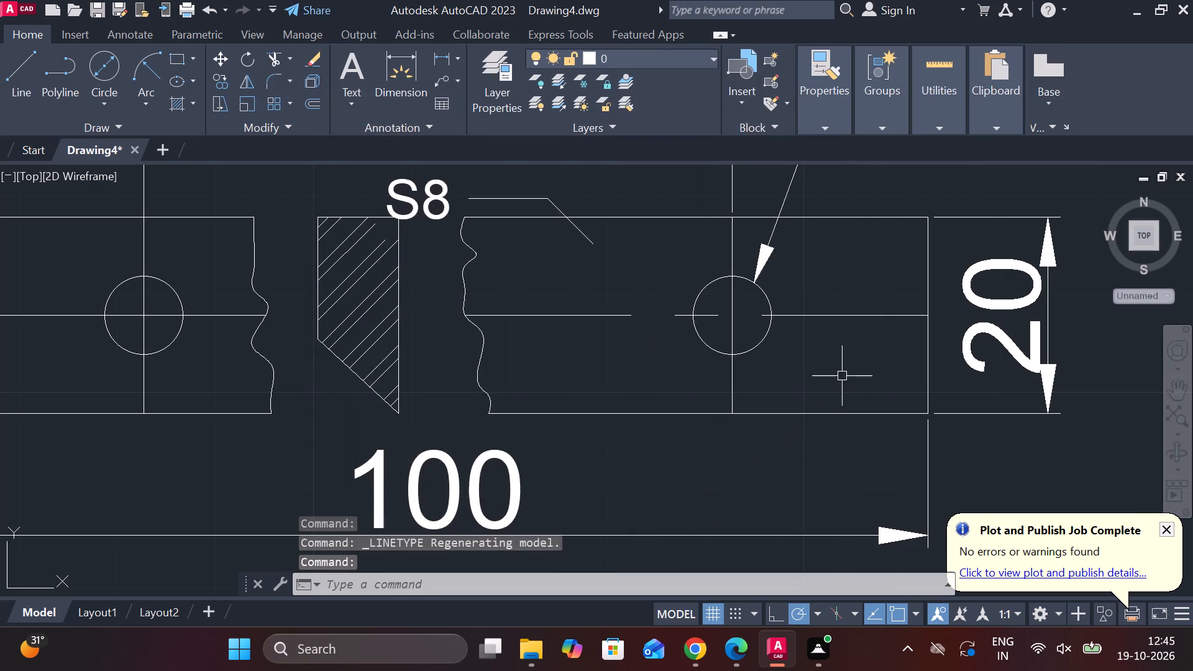
# Set both horizontal centrelines of the 100 by 20 bar to the DASHED linetype.
pyautogui.scroll(-2, 828, 362)
pyautogui.scroll(1, 625, 396)
pyautogui.click(575, 316)
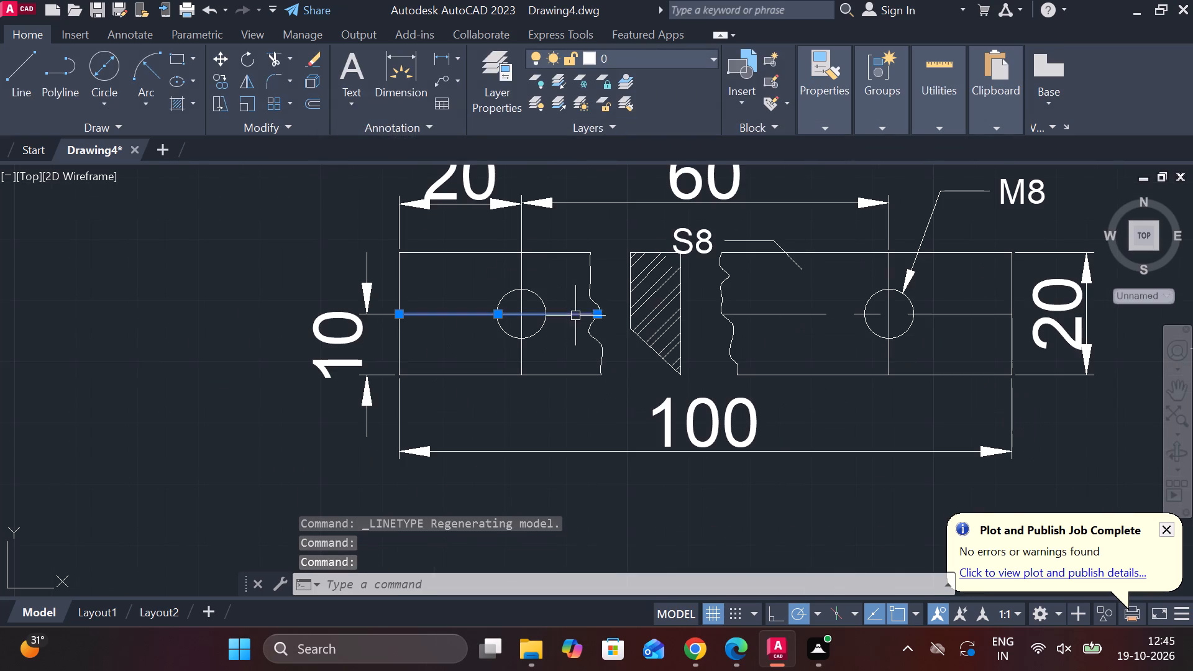
pyautogui.click(823, 131)
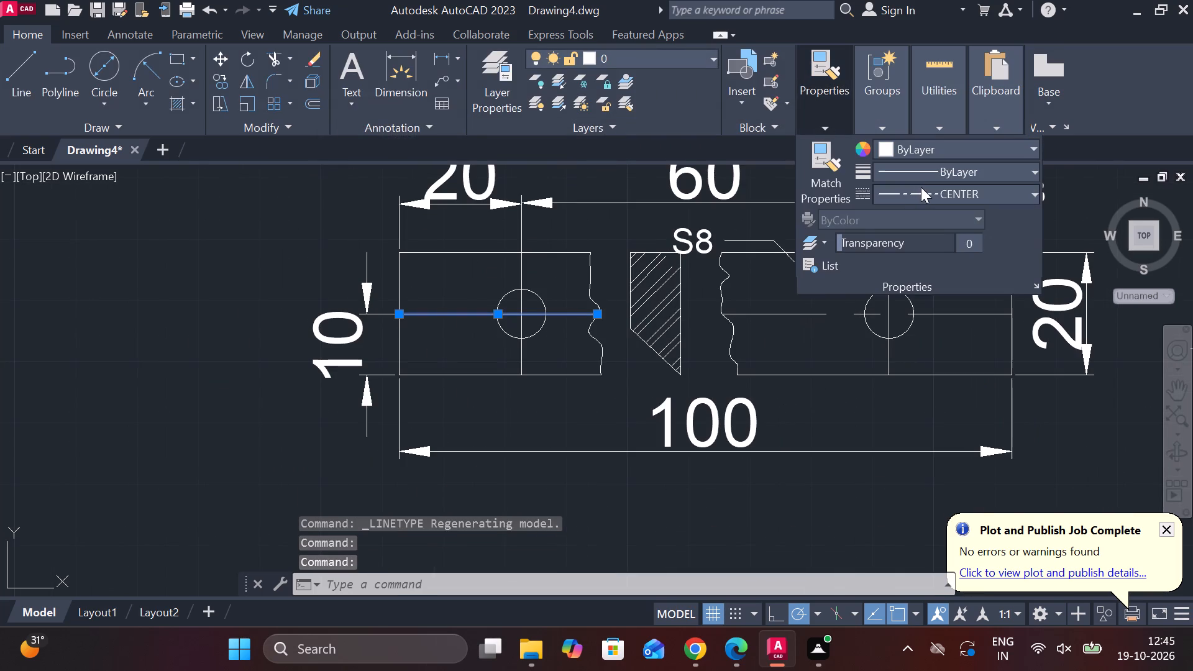
pyautogui.click(921, 187)
pyautogui.click(921, 304)
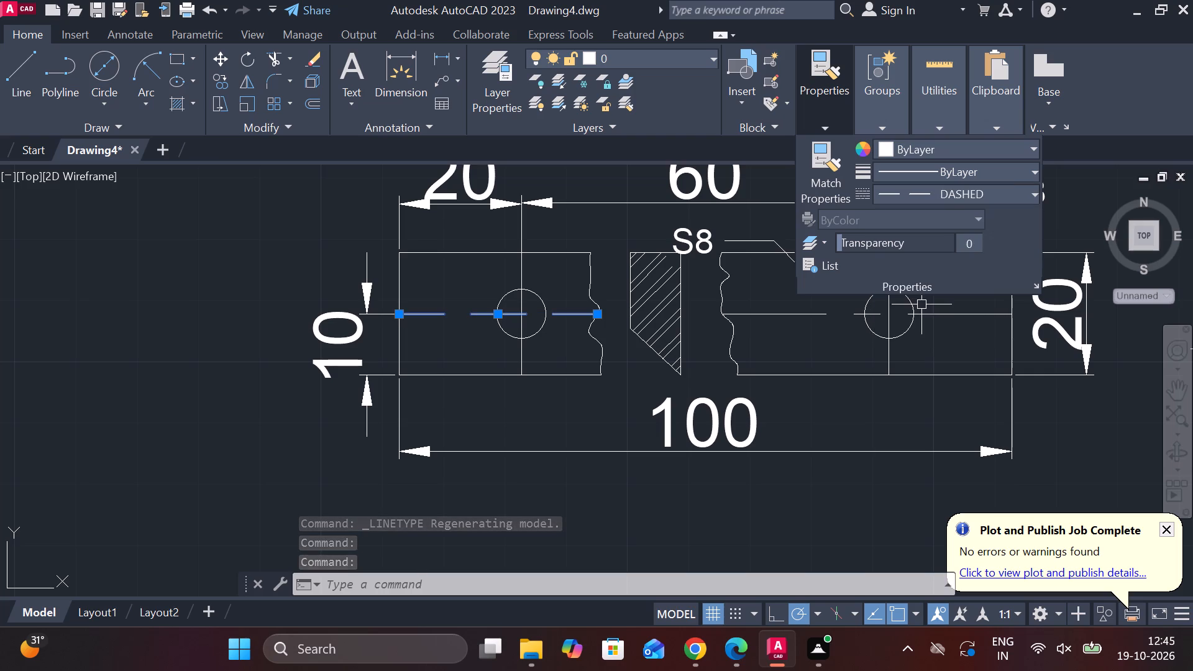
pyautogui.press('Escape')
pyautogui.click(813, 317)
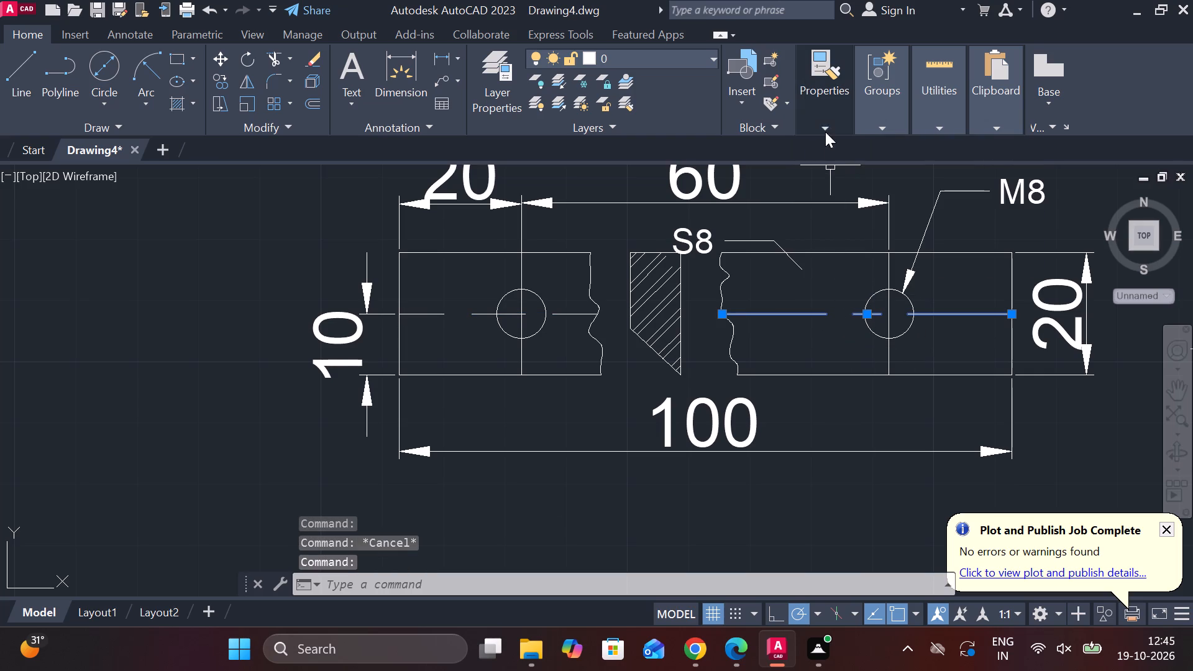
pyautogui.click(825, 132)
pyautogui.click(989, 189)
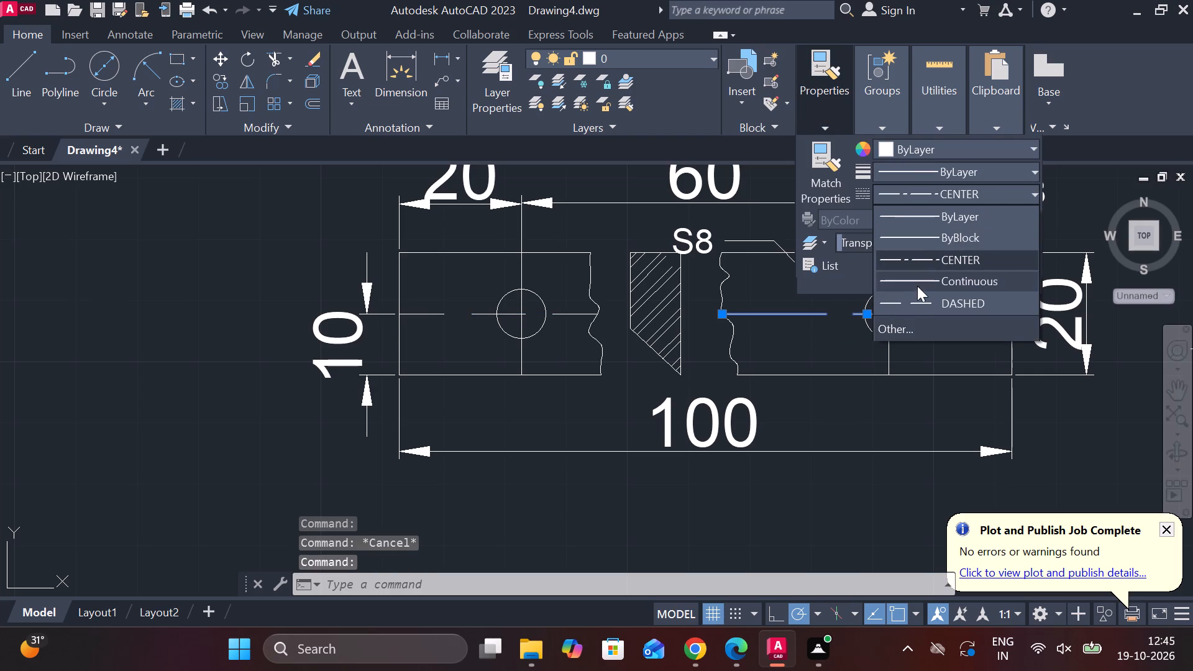
pyautogui.click(914, 297)
pyautogui.press('Escape')
pyautogui.press('Escape')
pyautogui.scroll(-1, 840, 361)
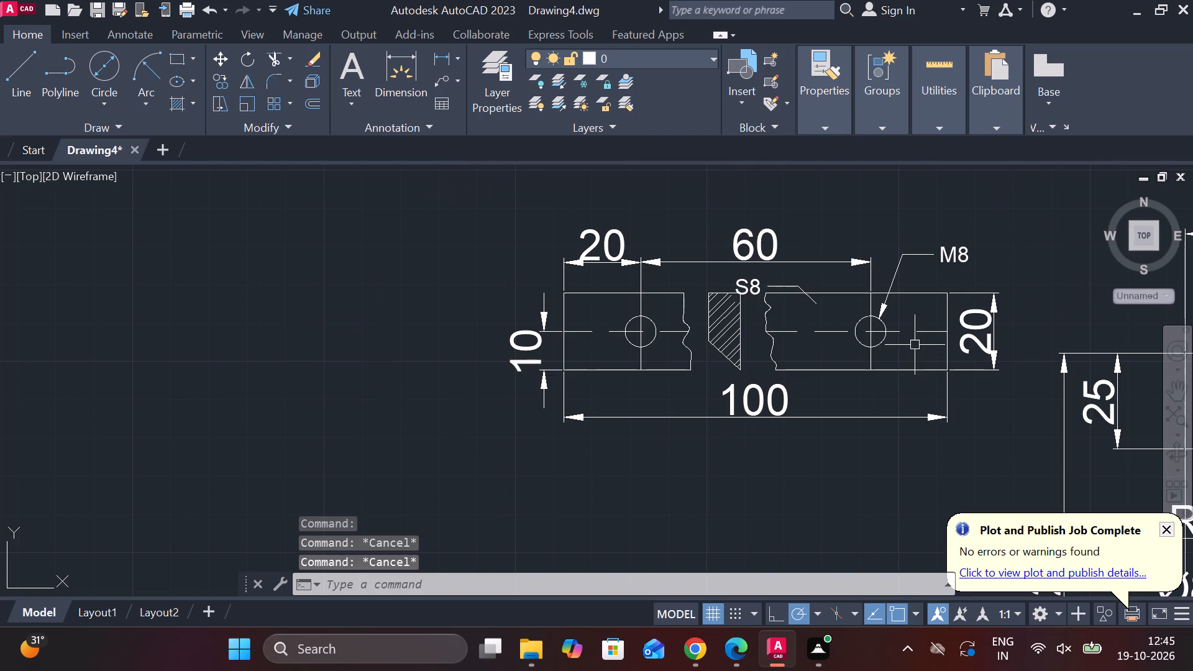
# Copy the circled 7 label from the shaft views to just above the left end of the 100 by 20 bar.
pyautogui.scroll(-1, 915, 345)
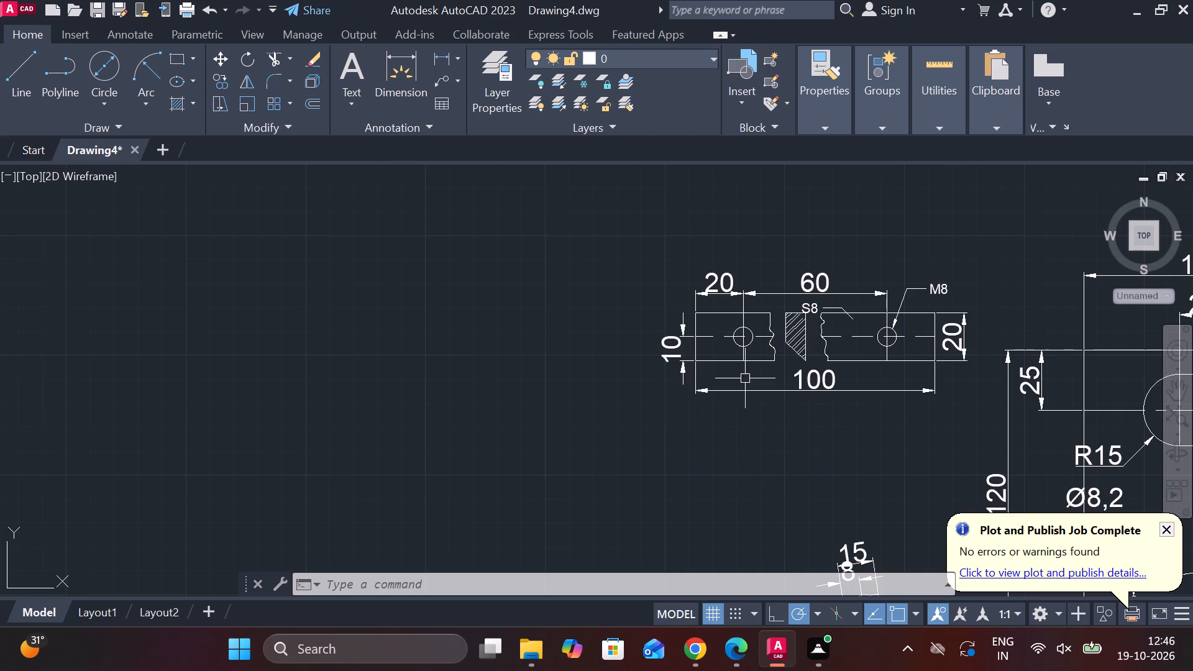
pyautogui.scroll(-3, 741, 354)
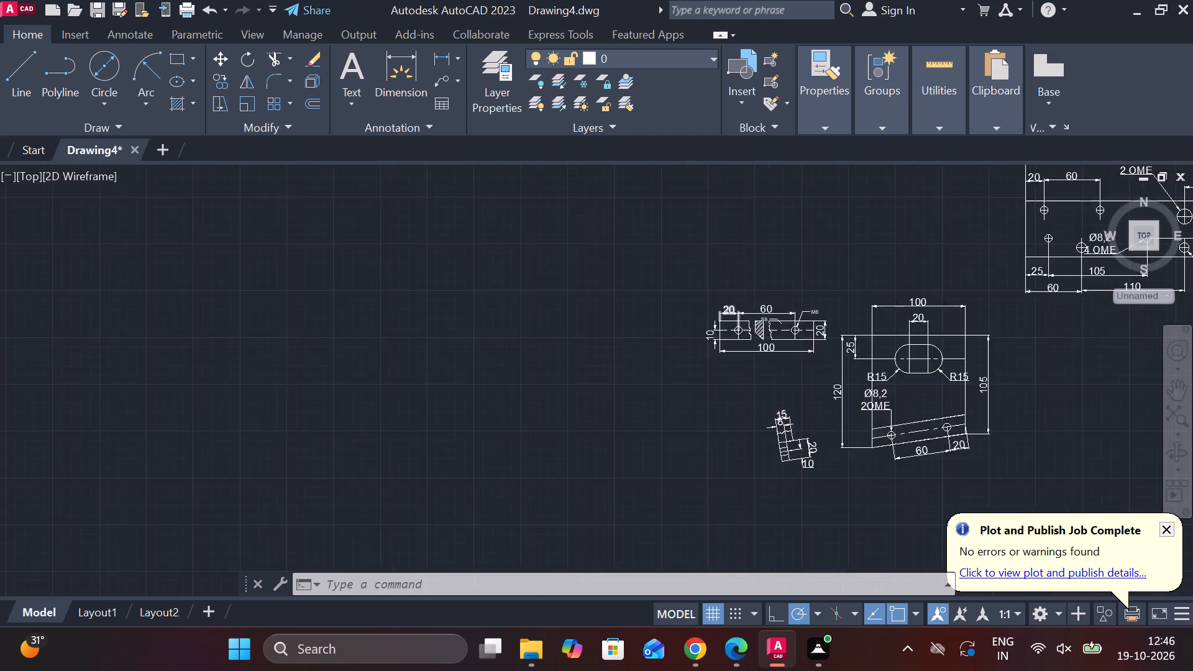
pyautogui.moveTo(575, 286); pyautogui.dragTo(613, 416, button='middle')
pyautogui.scroll(3, 549, 326)
pyautogui.click(549, 355)
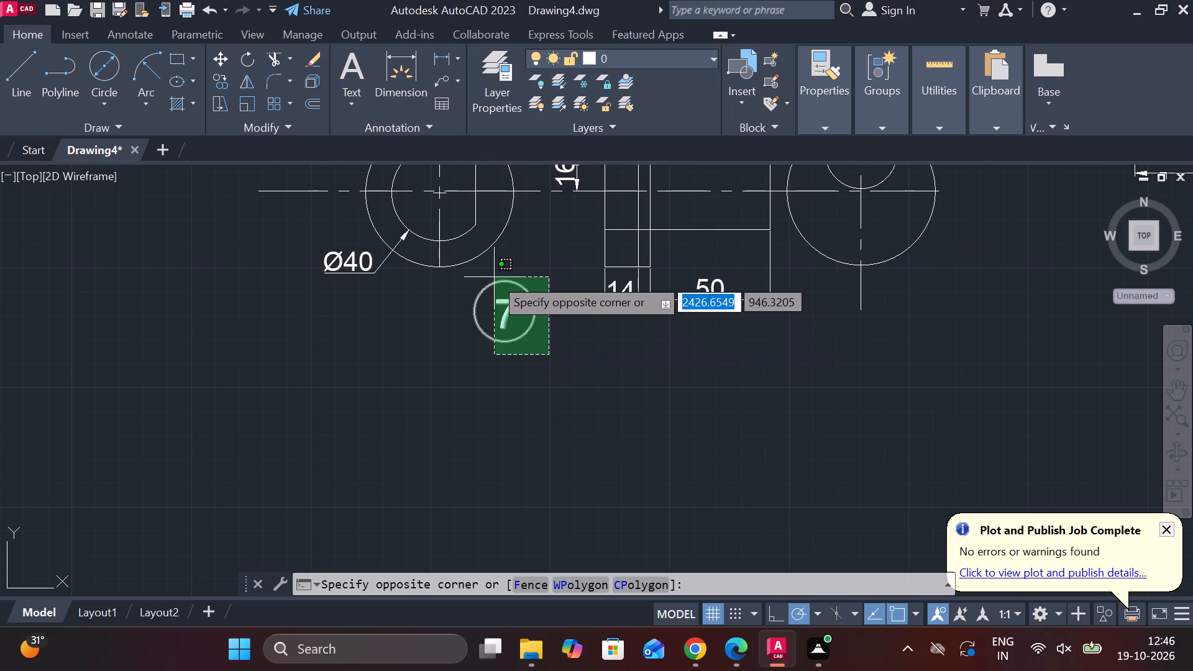
pyautogui.click(485, 279)
pyautogui.hotkey('ctrl', 'c')
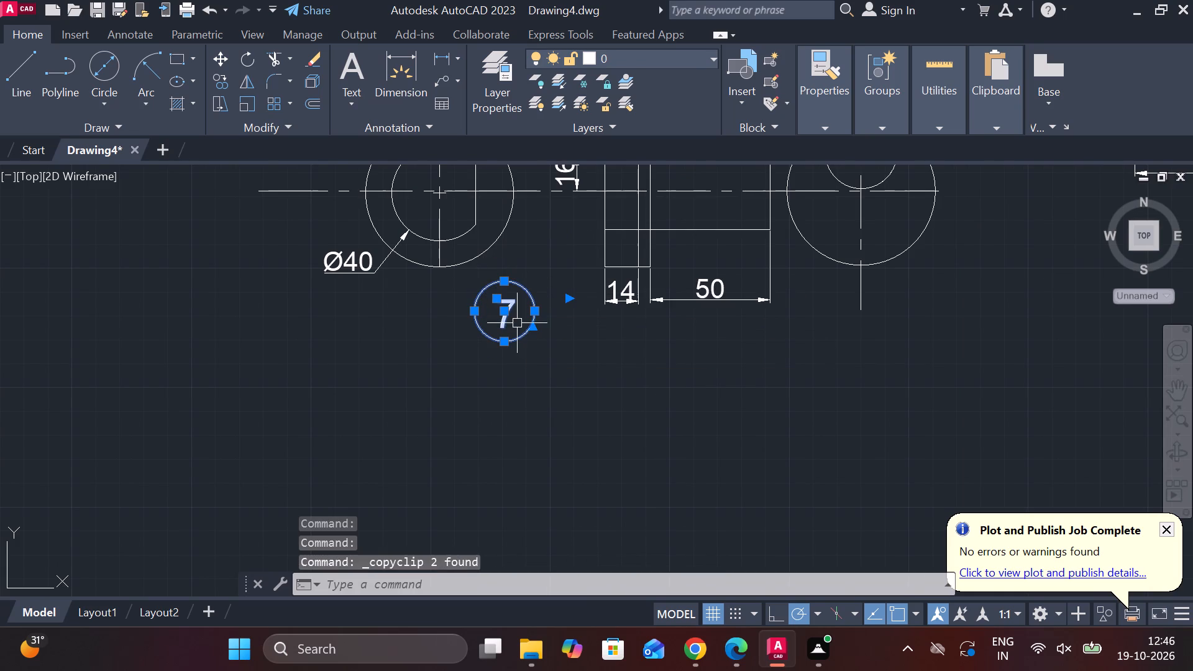
pyautogui.moveTo(588, 349); pyautogui.dragTo(598, 355)
pyautogui.press('Escape')
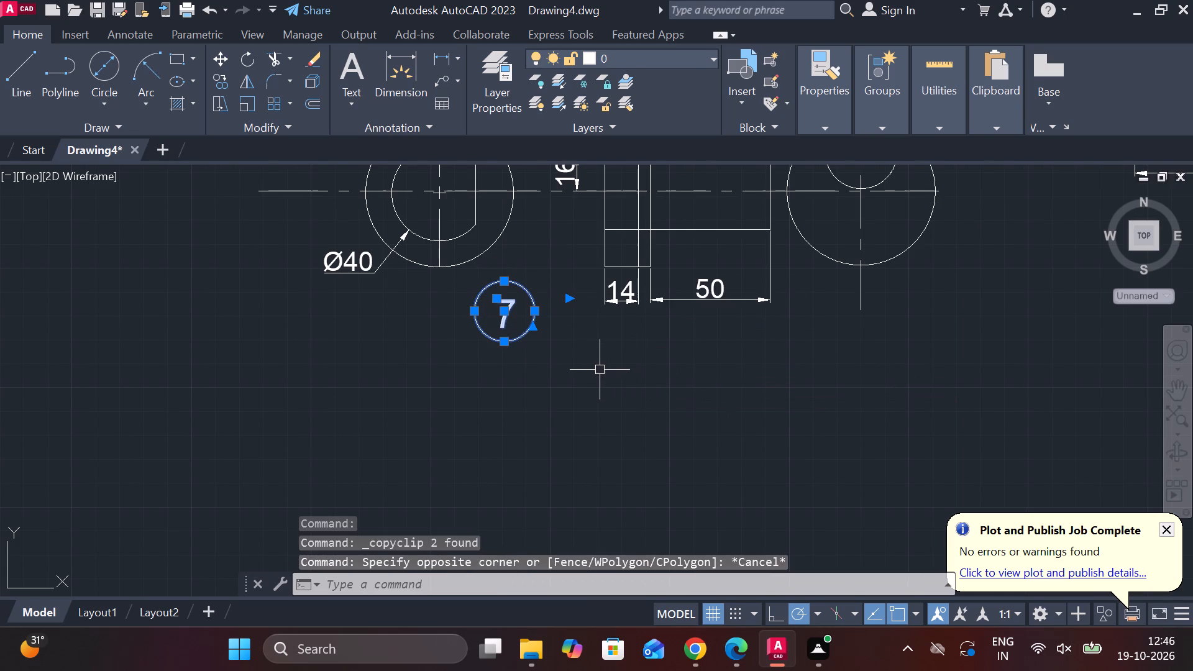
pyautogui.write('CO')
pyautogui.press('Return')
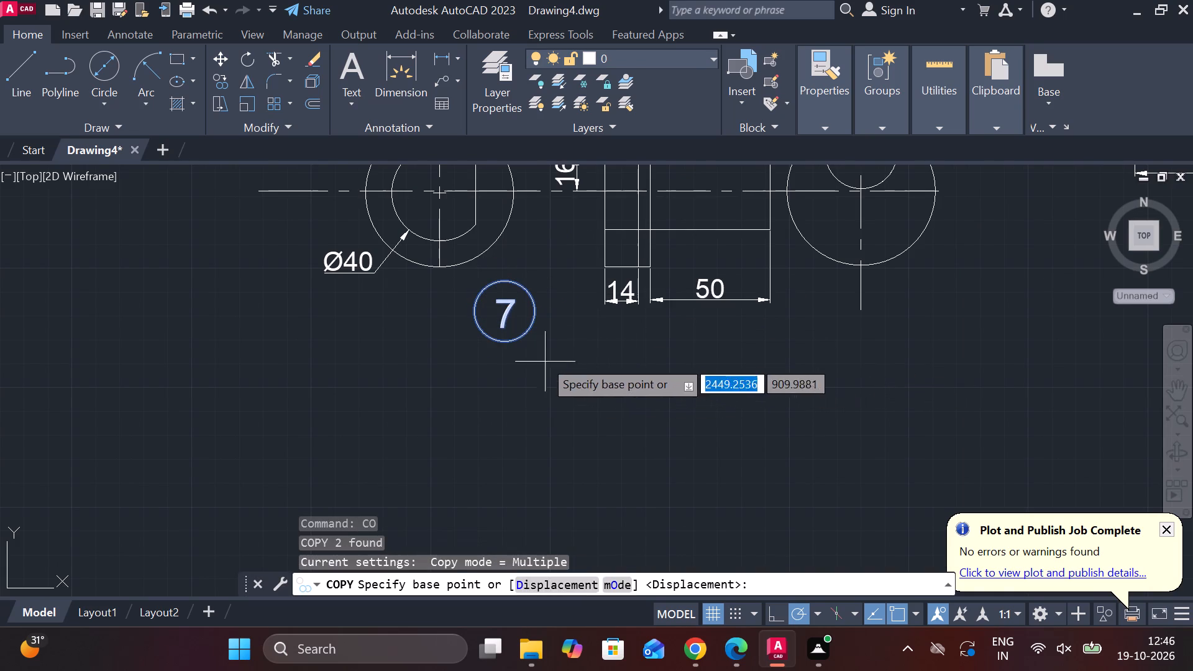
pyautogui.click(537, 355)
pyautogui.scroll(-2, 570, 355)
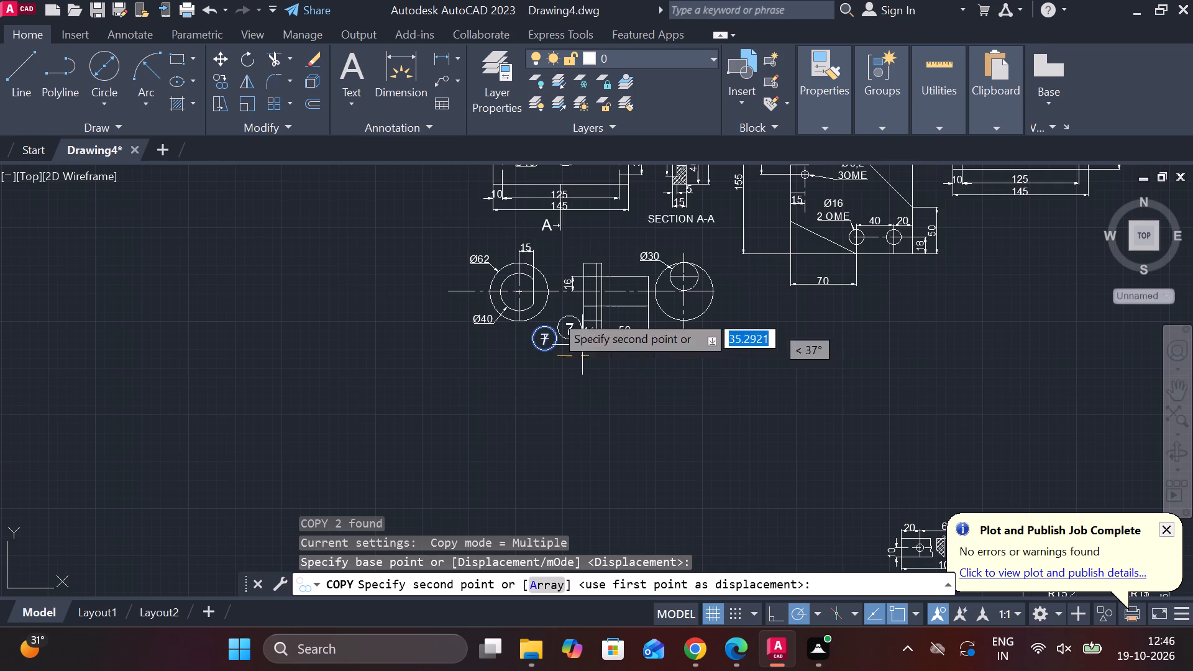
pyautogui.moveTo(879, 422); pyautogui.dragTo(372, 157, button='middle')
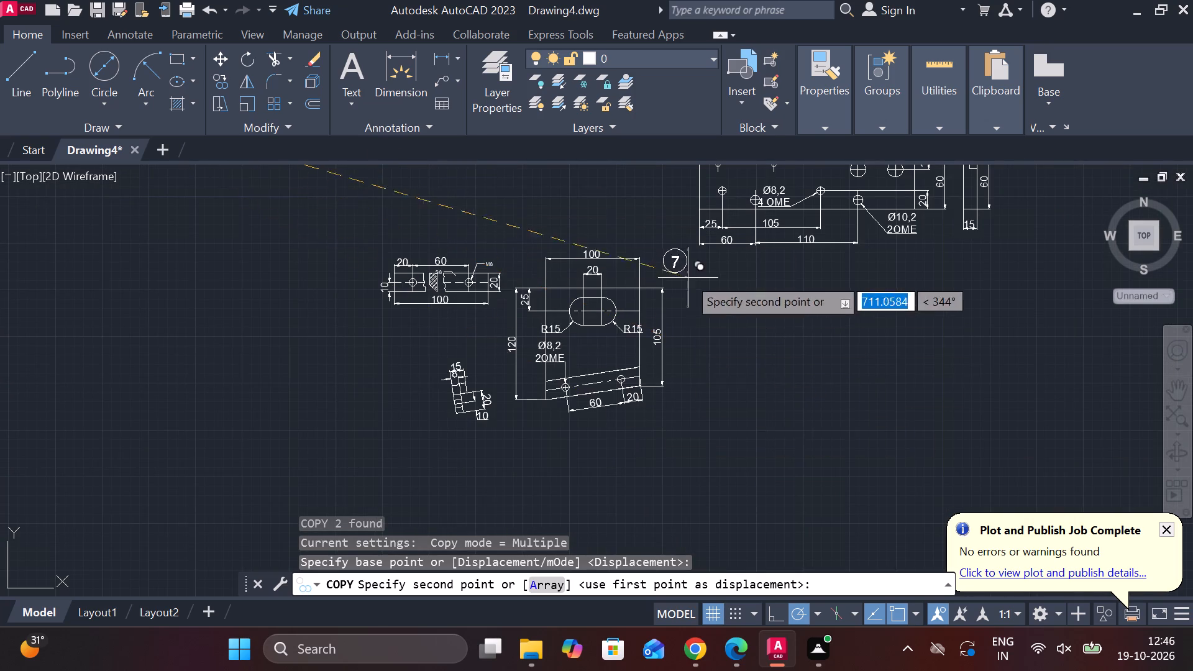
pyautogui.scroll(1, 687, 275)
pyautogui.moveTo(647, 237); pyautogui.dragTo(684, 402, button='middle')
pyautogui.moveTo(505, 349); pyautogui.dragTo(797, 263, button='middle')
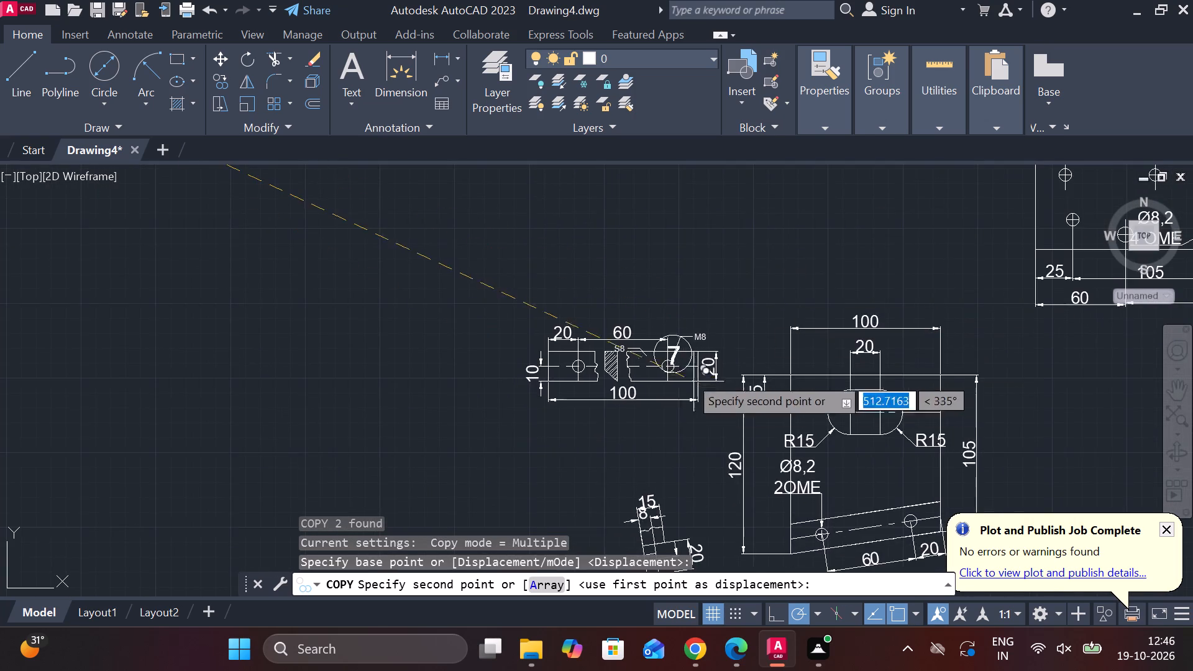
pyautogui.scroll(1, 672, 360)
pyautogui.click(491, 319)
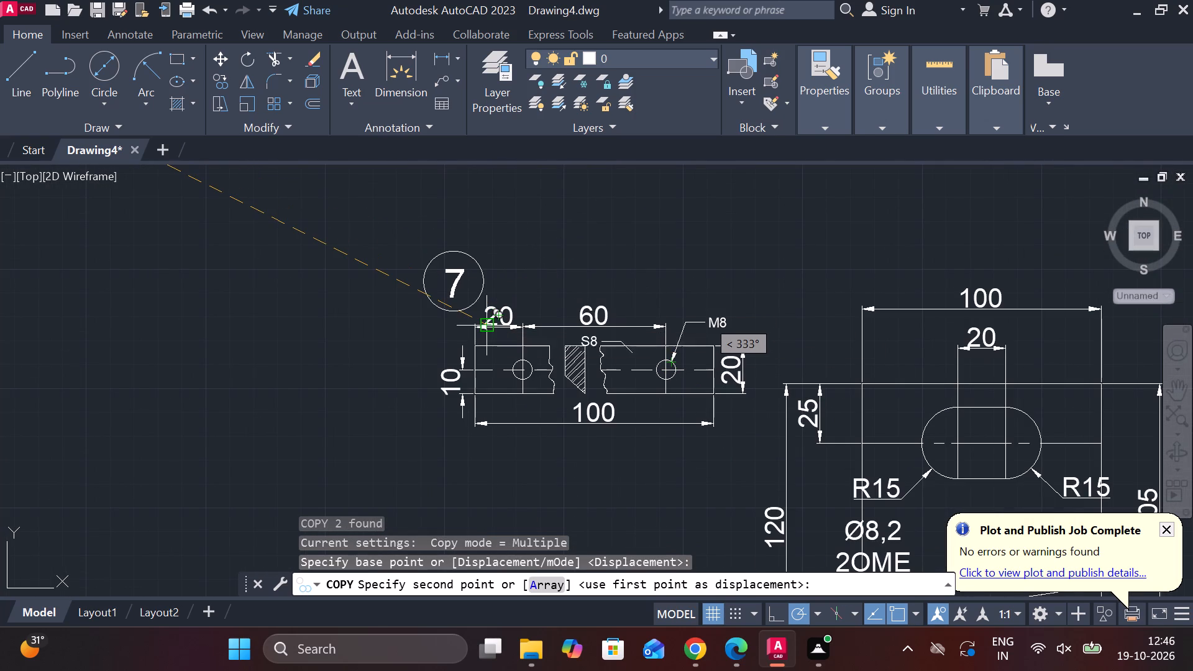
pyautogui.press('Escape')
# Change the number in the copied circle label above the bar to 14.
pyautogui.doubleClick(450, 276)
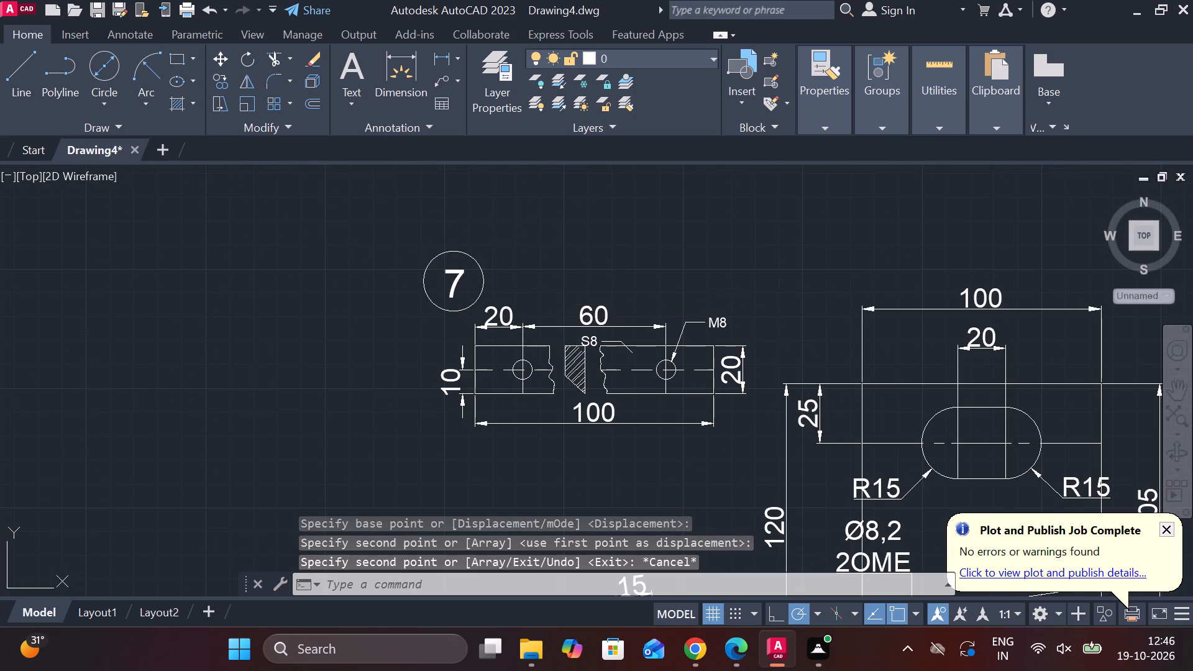
pyautogui.press('Right')
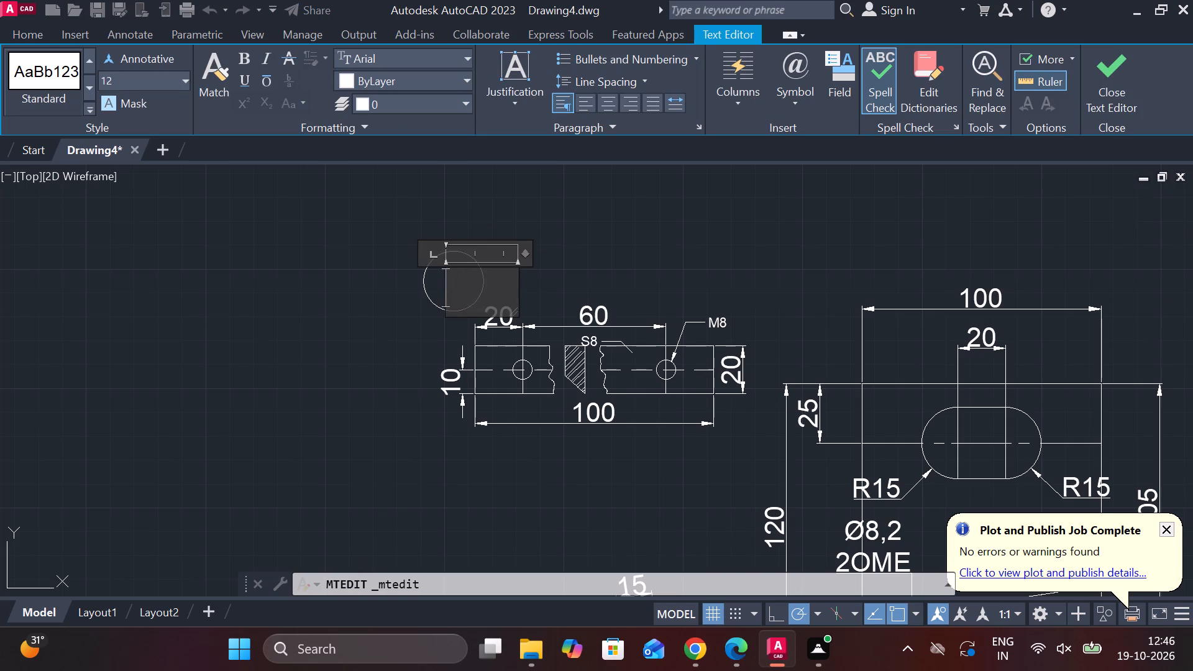
pyautogui.press('BackSpace')
pyautogui.write('14')
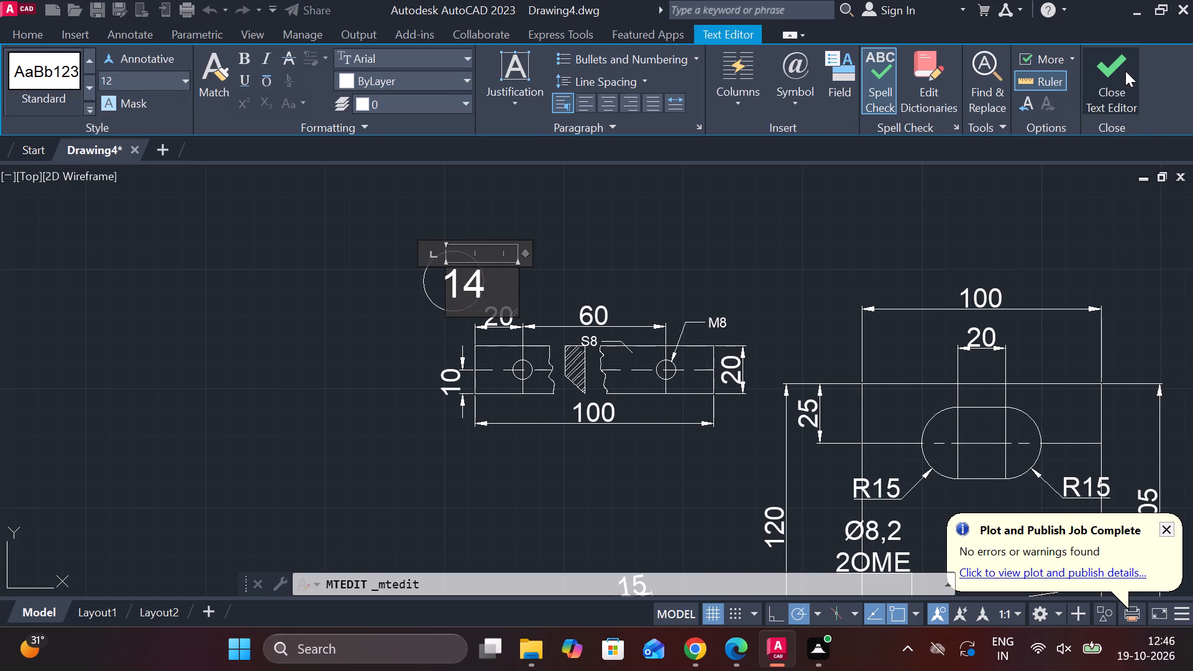
pyautogui.click(1125, 71)
# Shift the 14 text leftward so that it sits inside its circle.
pyautogui.scroll(1, 461, 277)
pyautogui.moveTo(483, 296); pyautogui.dragTo(524, 338, button='middle')
pyautogui.scroll(1, 516, 327)
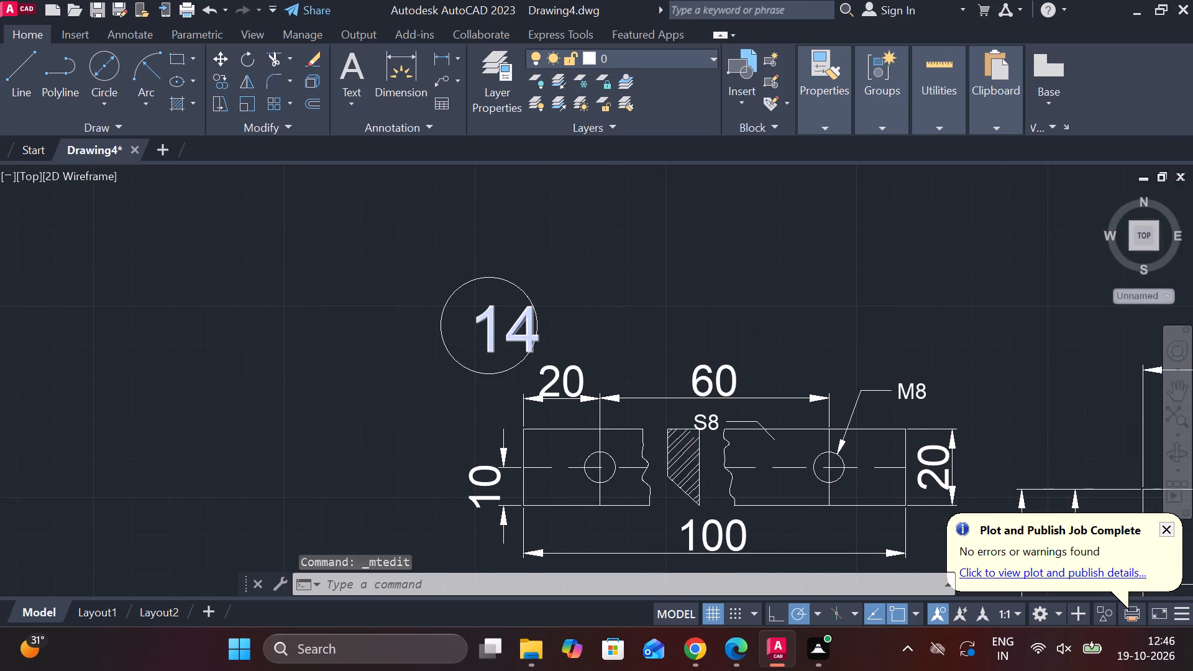
pyautogui.click(518, 327)
pyautogui.click(450, 295)
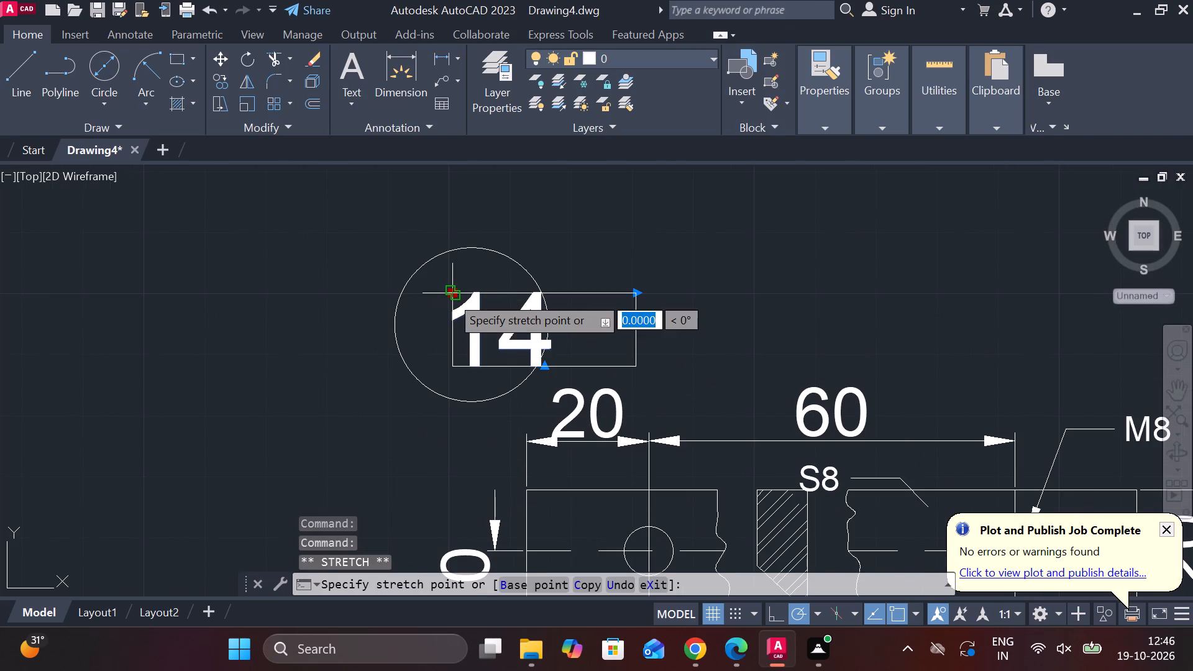
pyautogui.click(419, 290)
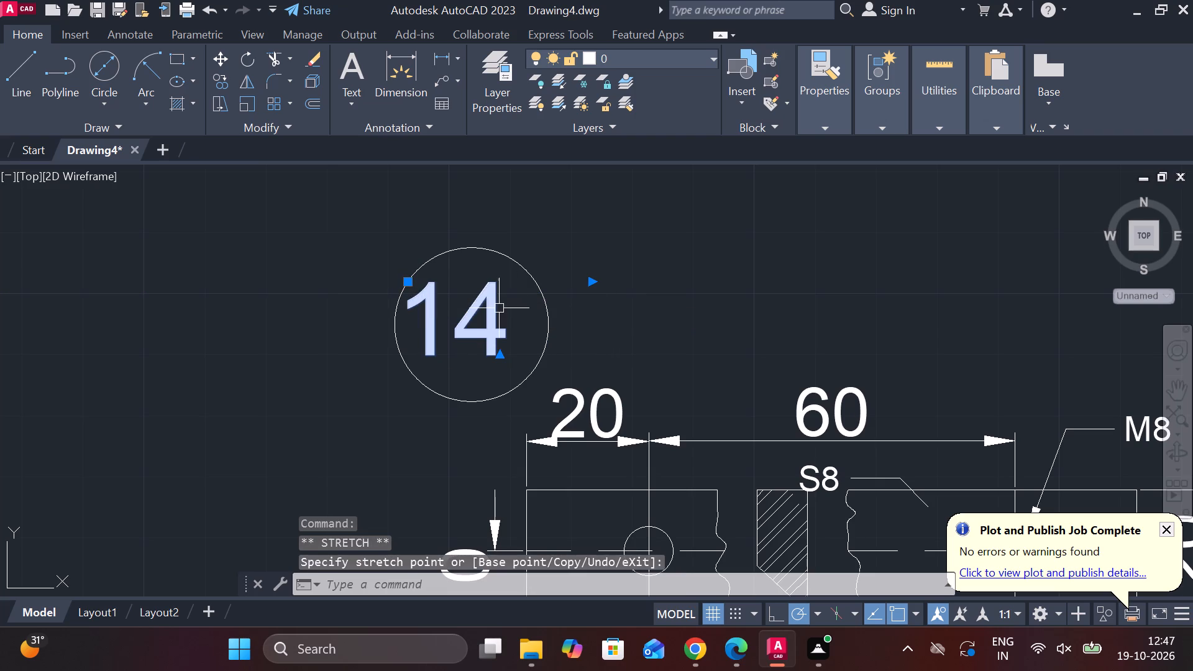
pyautogui.press('Escape')
# Move the 100 by 20 bar with its dimensions and circled 14 label to just below the part 6 plate view.
pyautogui.scroll(-3, 605, 325)
pyautogui.click(487, 277)
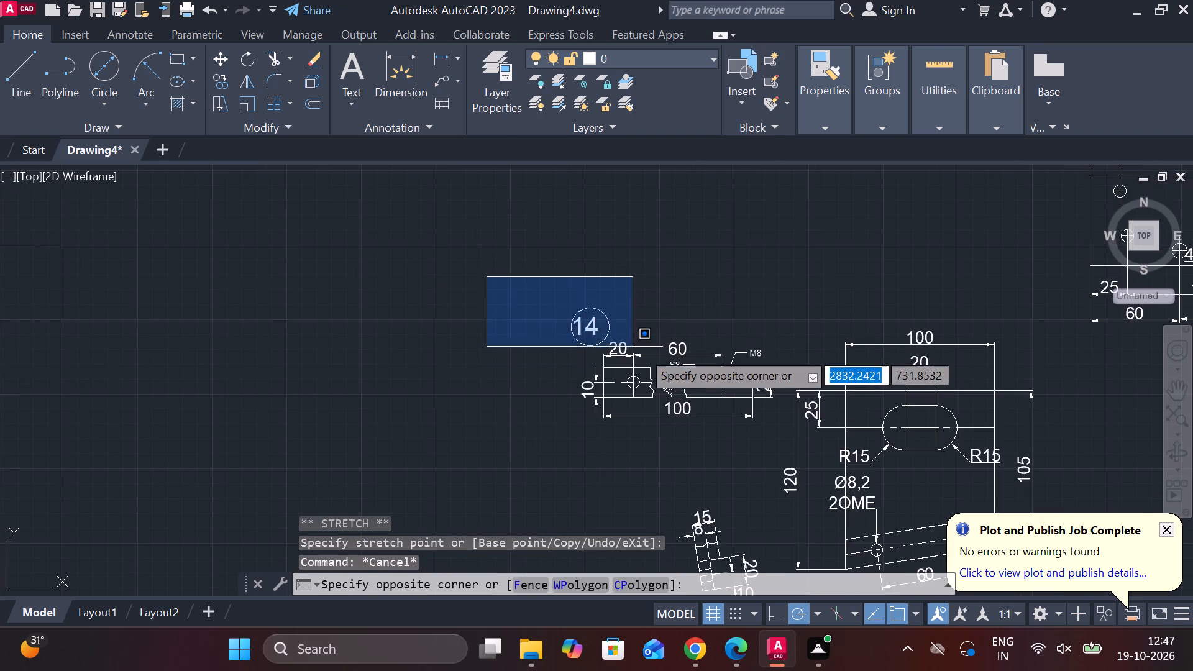
pyautogui.click(788, 452)
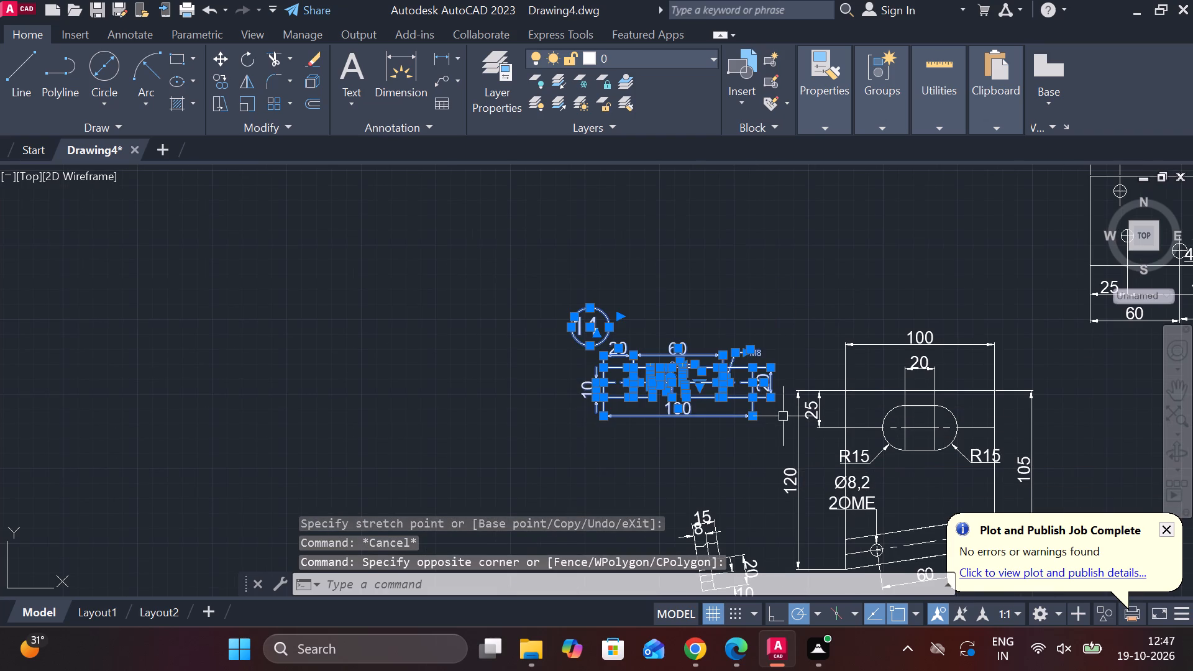
pyautogui.press('m')
pyautogui.press('Return')
pyautogui.click(749, 439)
pyautogui.scroll(-2, 715, 421)
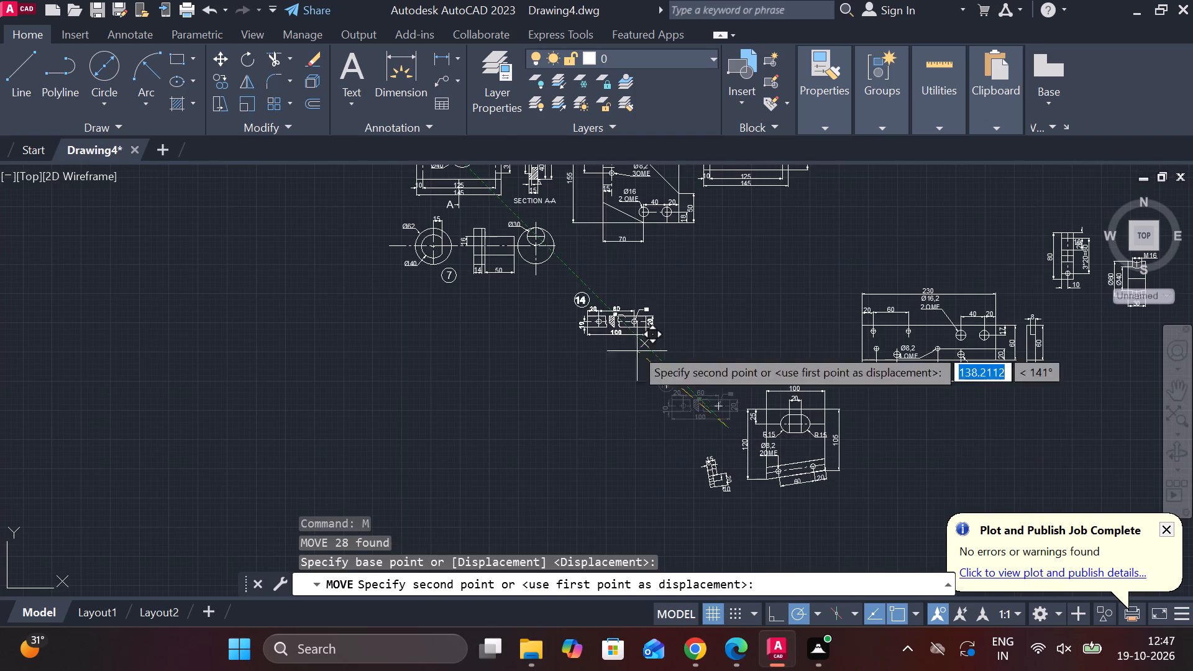
pyautogui.moveTo(644, 385); pyautogui.dragTo(573, 508, button='middle')
pyautogui.scroll(1, 670, 407)
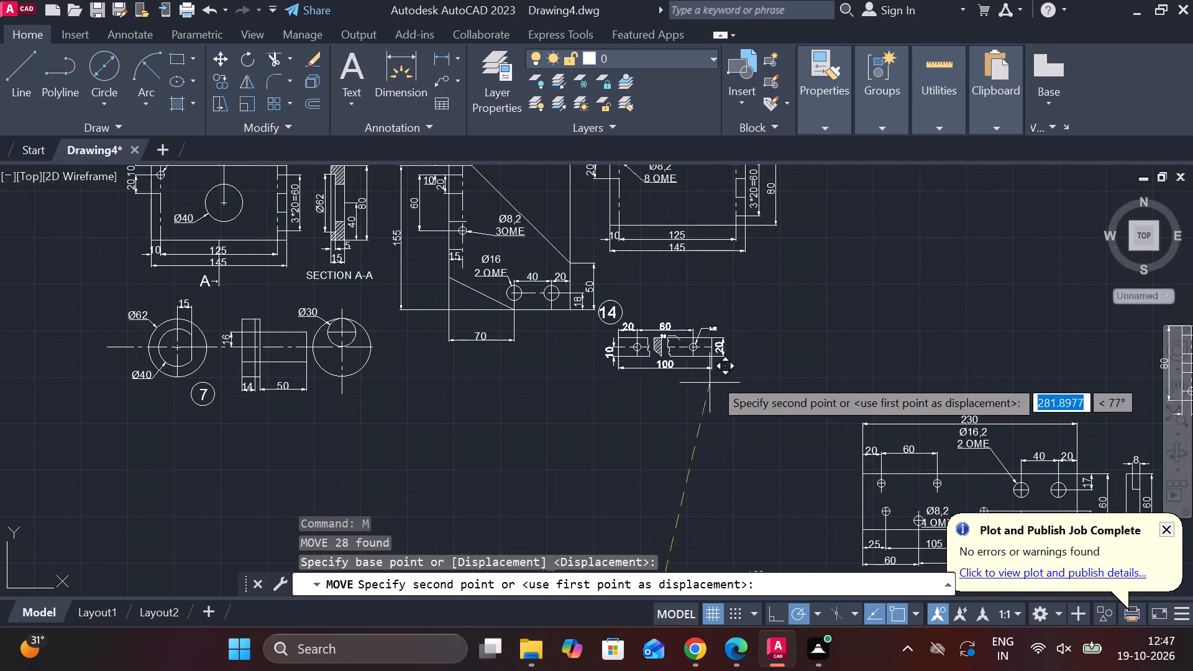
pyautogui.click(729, 344)
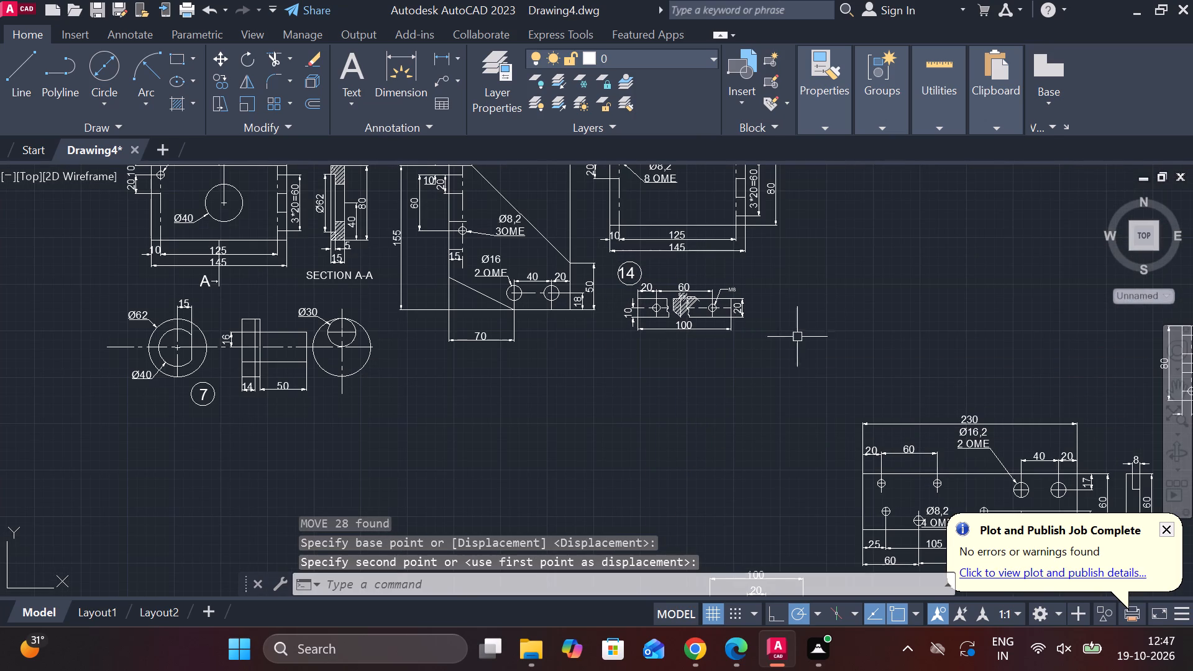
# Reposition the Ø8,2 4 OME leader text above and slightly left of its hole in the 230 by 60 plate.
pyautogui.moveTo(843, 402); pyautogui.dragTo(587, 329, button='middle')
pyautogui.scroll(2, 820, 436)
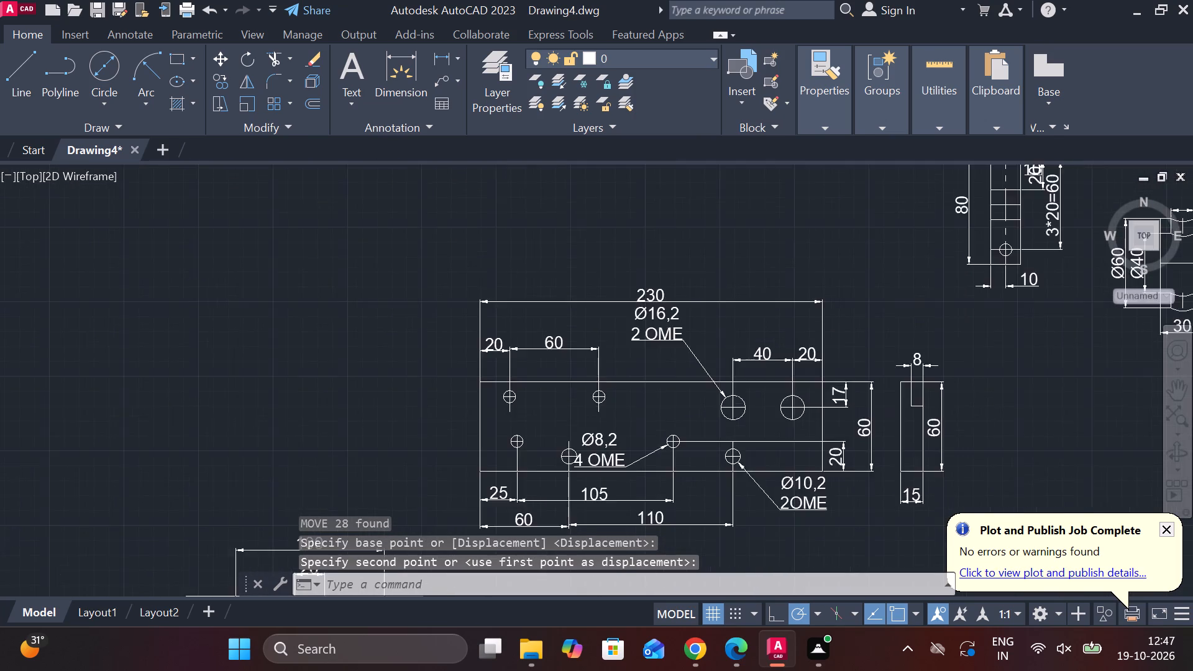
pyautogui.moveTo(787, 445); pyautogui.dragTo(795, 314, button='middle')
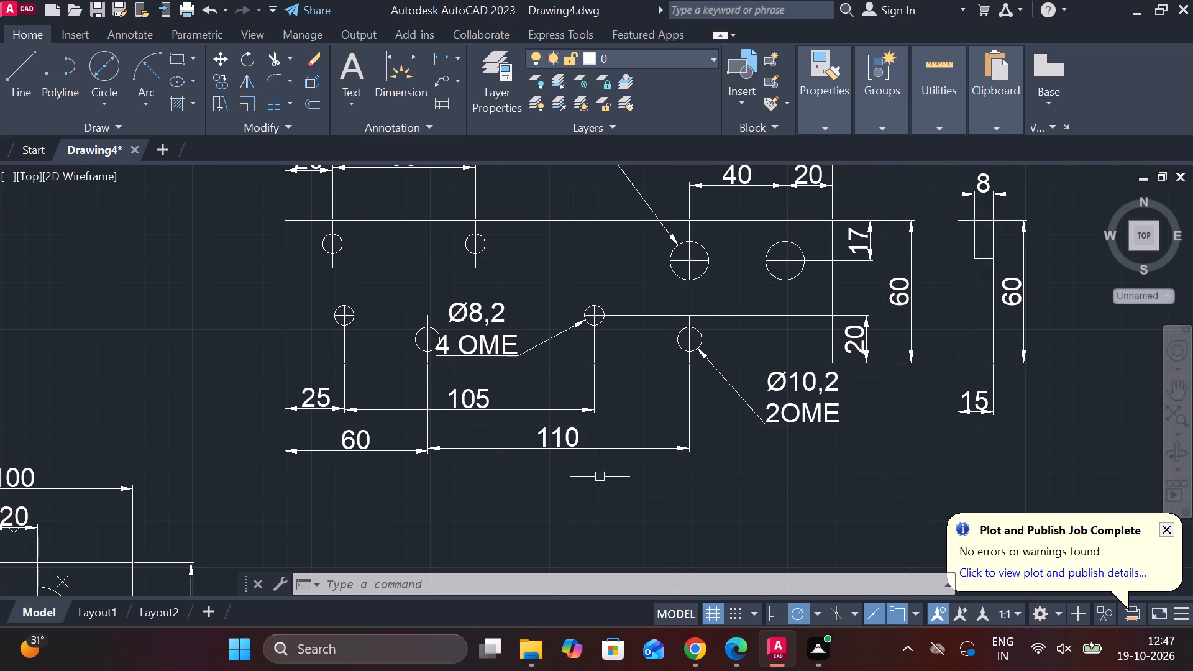
pyautogui.moveTo(608, 478); pyautogui.dragTo(661, 503, button='middle')
pyautogui.click(534, 372)
pyautogui.scroll(1, 534, 371)
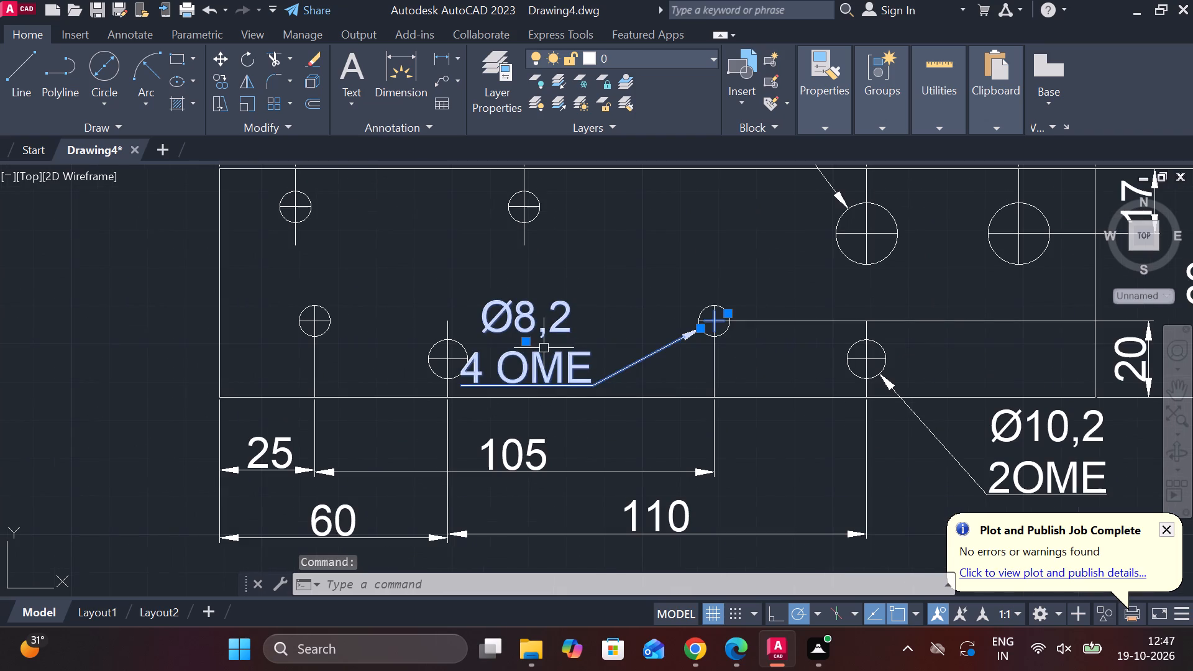
pyautogui.click(525, 345)
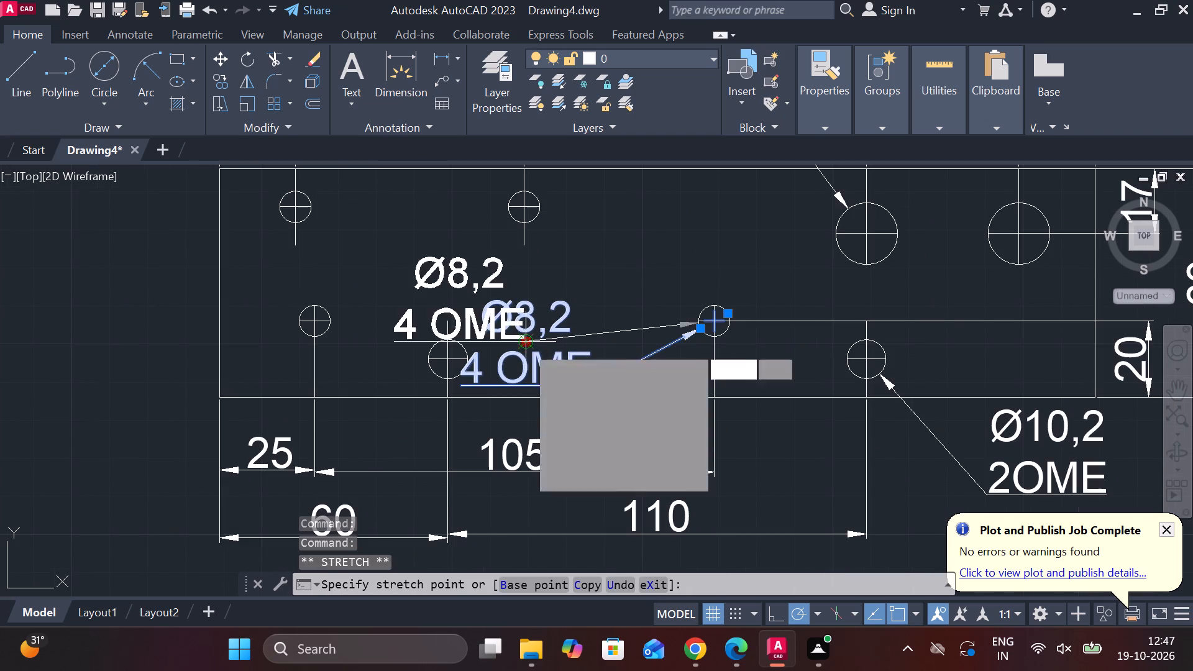
pyautogui.click(709, 311)
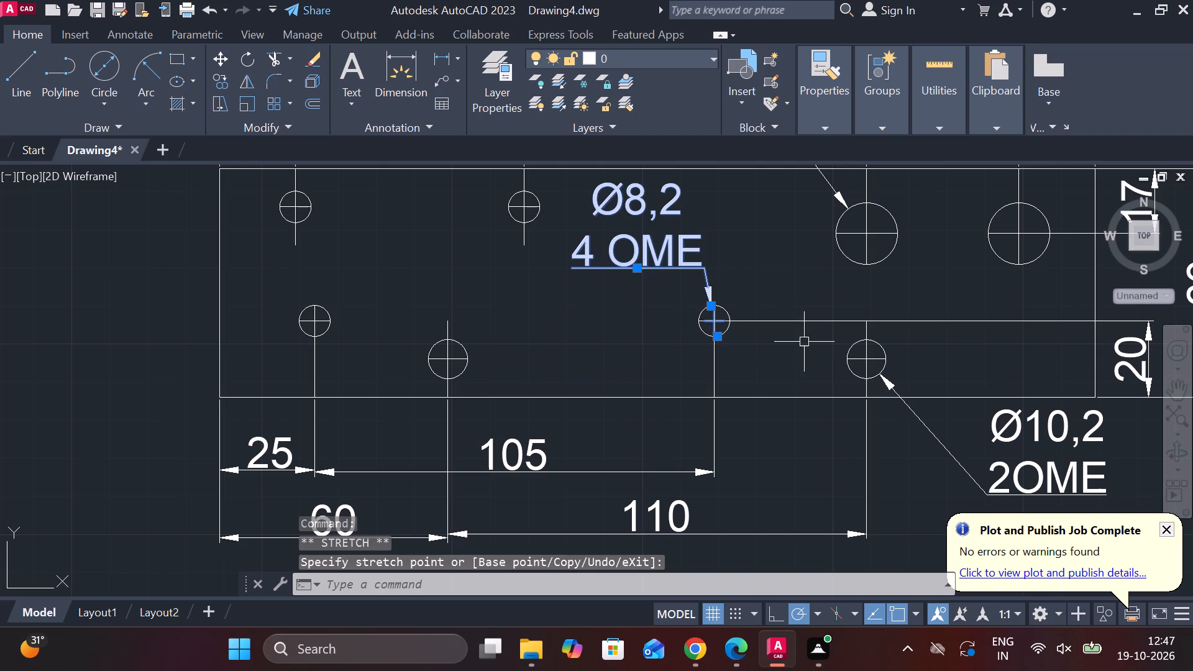
pyautogui.press('Escape')
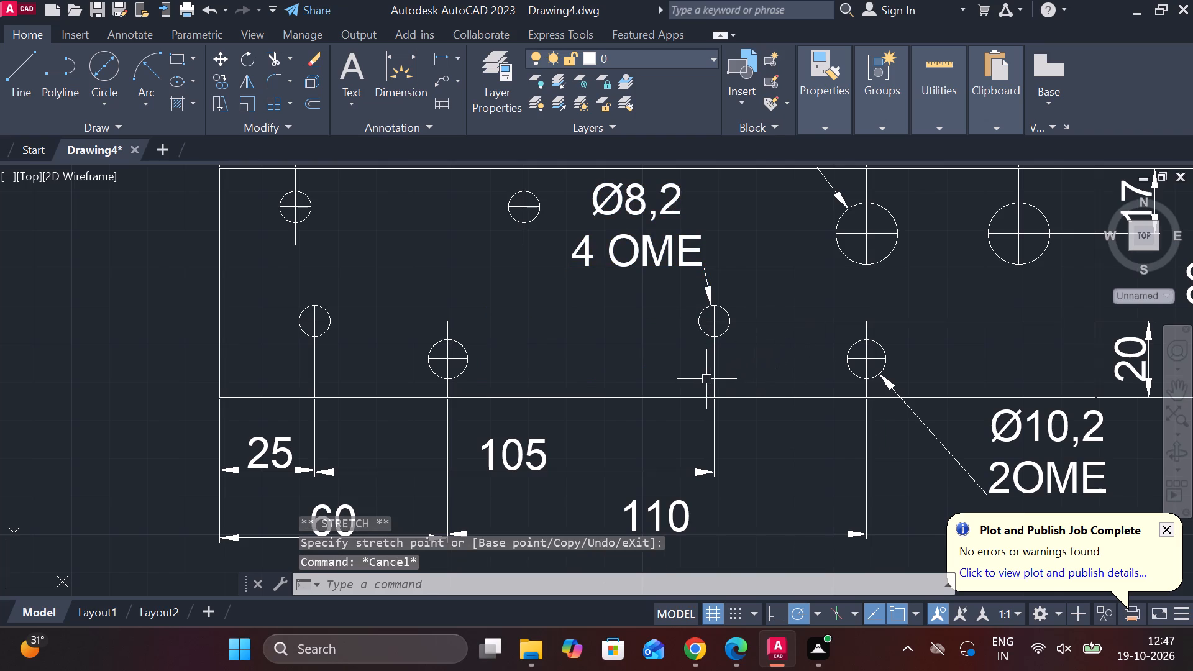
# Align the 25 dimension line below the 230 by 60 plate with the adjoining 105 dimension line.
pyautogui.moveTo(819, 387); pyautogui.dragTo(667, 287, button='middle')
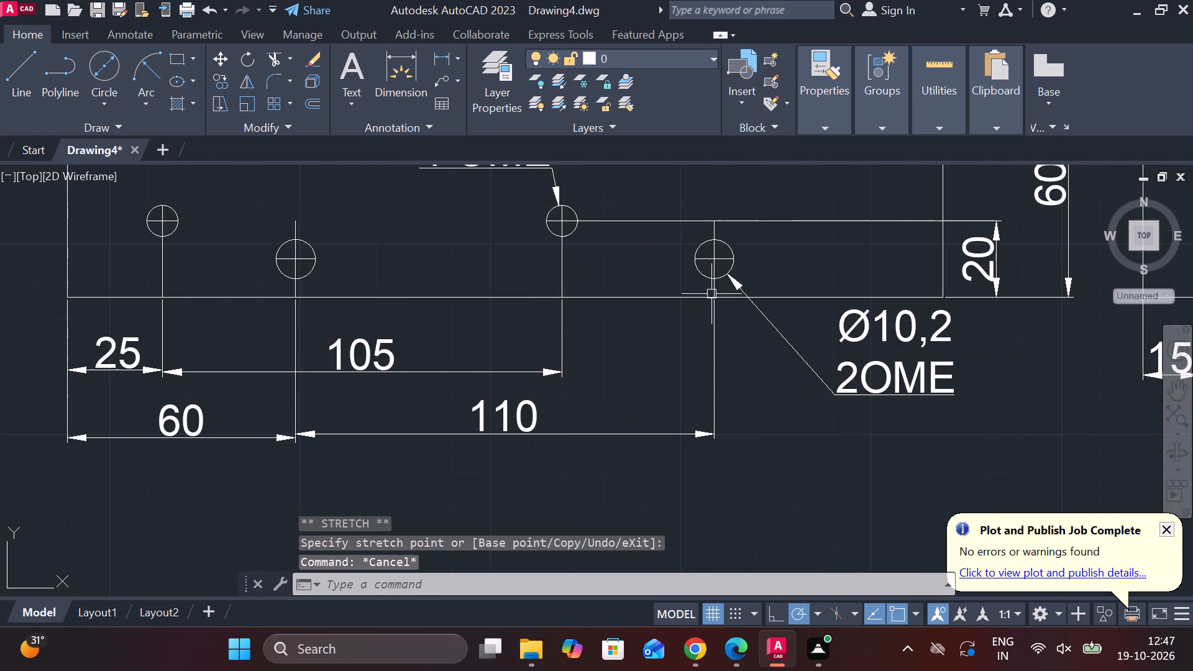
pyautogui.scroll(-1, 712, 419)
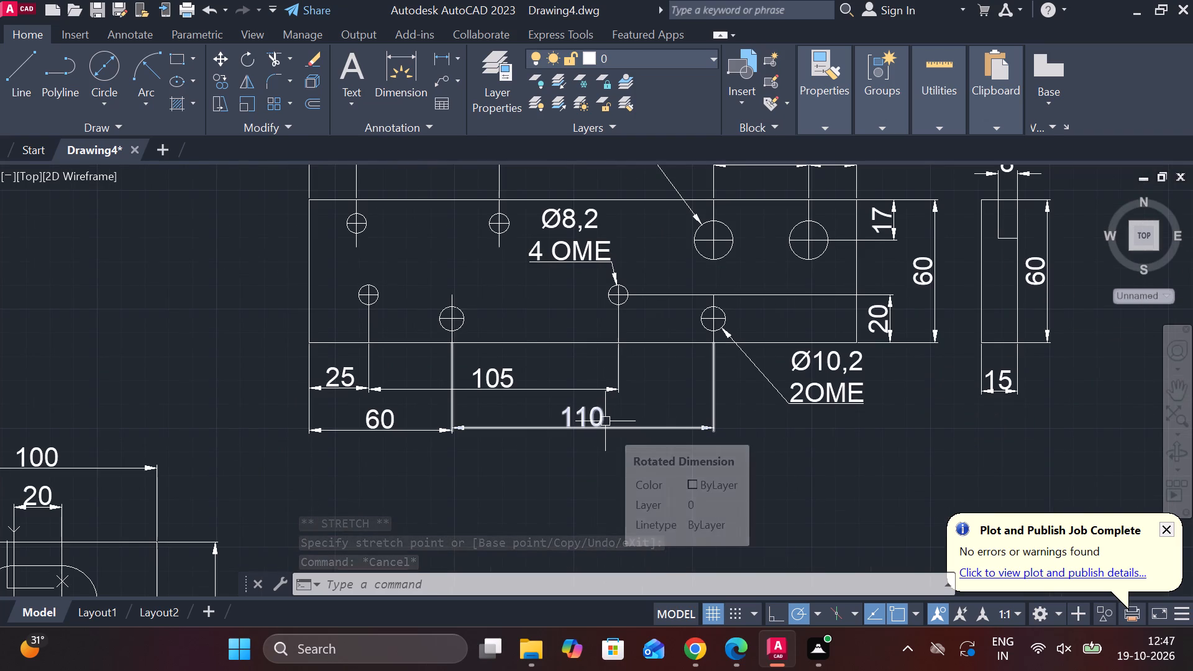
pyautogui.scroll(1, 485, 393)
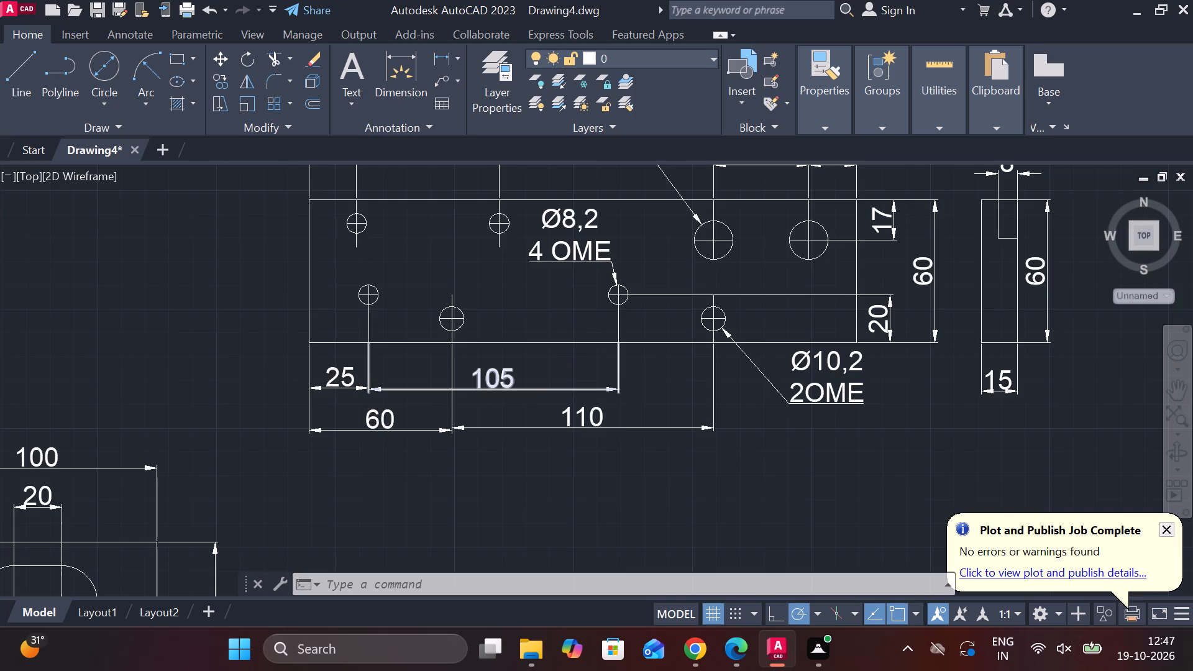
pyautogui.moveTo(507, 401); pyautogui.dragTo(702, 379, button='middle')
pyautogui.scroll(3, 509, 367)
pyautogui.moveTo(547, 317); pyautogui.dragTo(693, 322, button='middle')
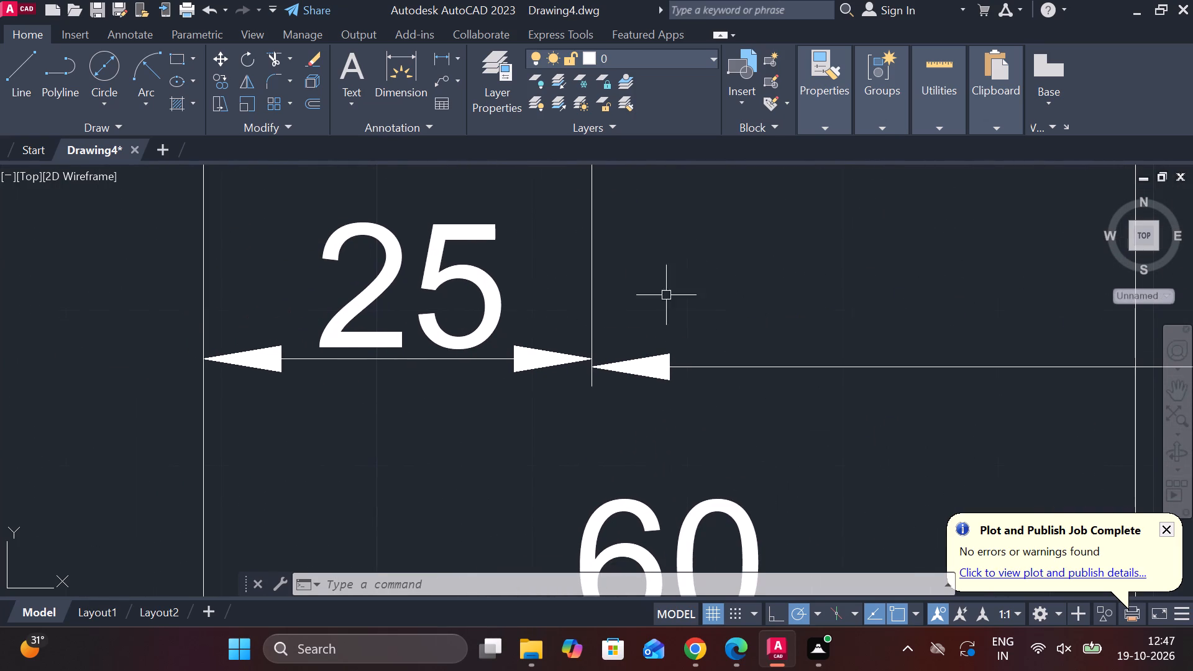
pyautogui.click(465, 280)
pyautogui.scroll(1, 535, 331)
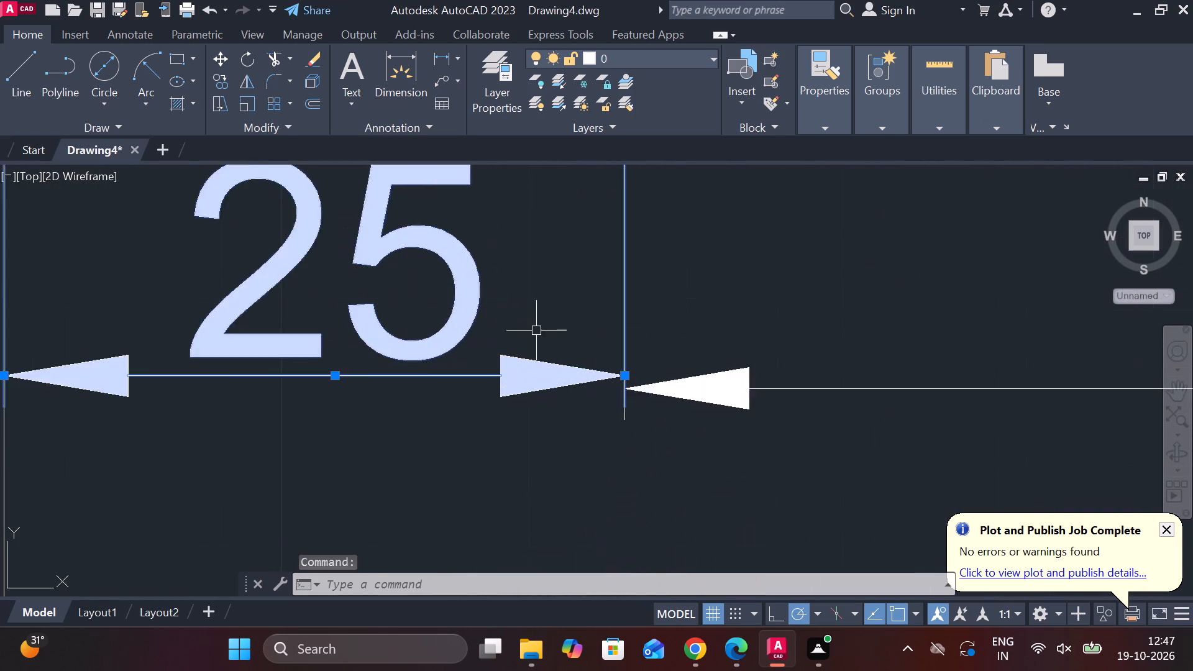
pyautogui.scroll(1, 537, 331)
pyautogui.scroll(-3, 601, 253)
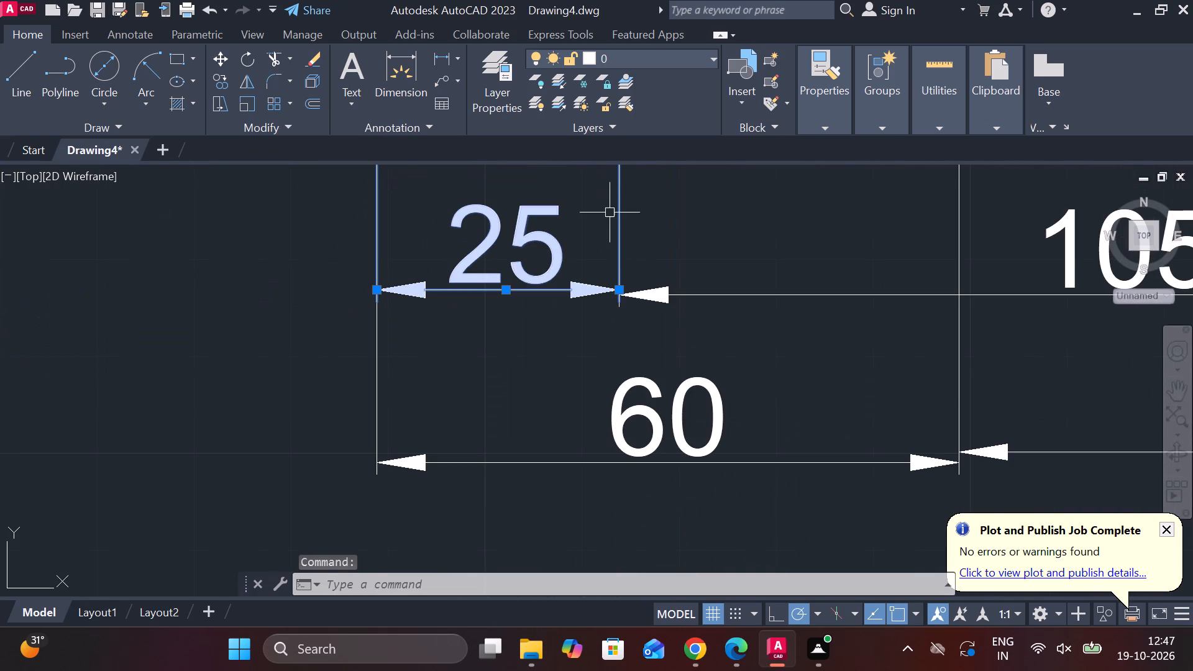
pyautogui.scroll(2, 667, 294)
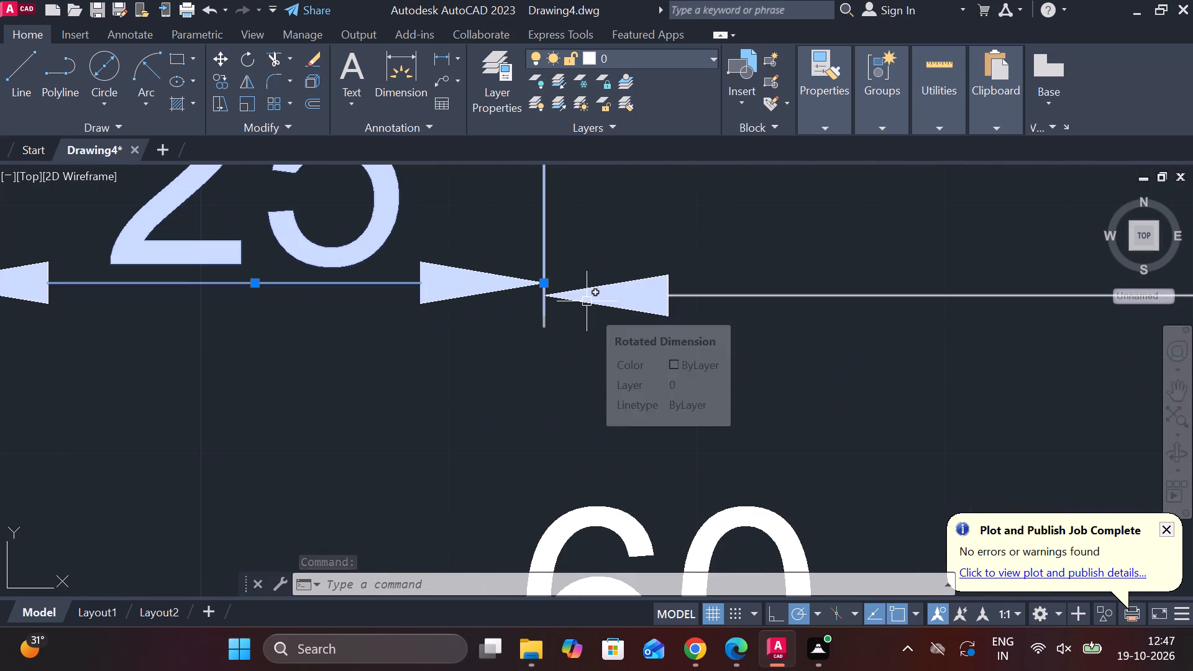
pyautogui.scroll(2, 549, 268)
pyautogui.click(531, 304)
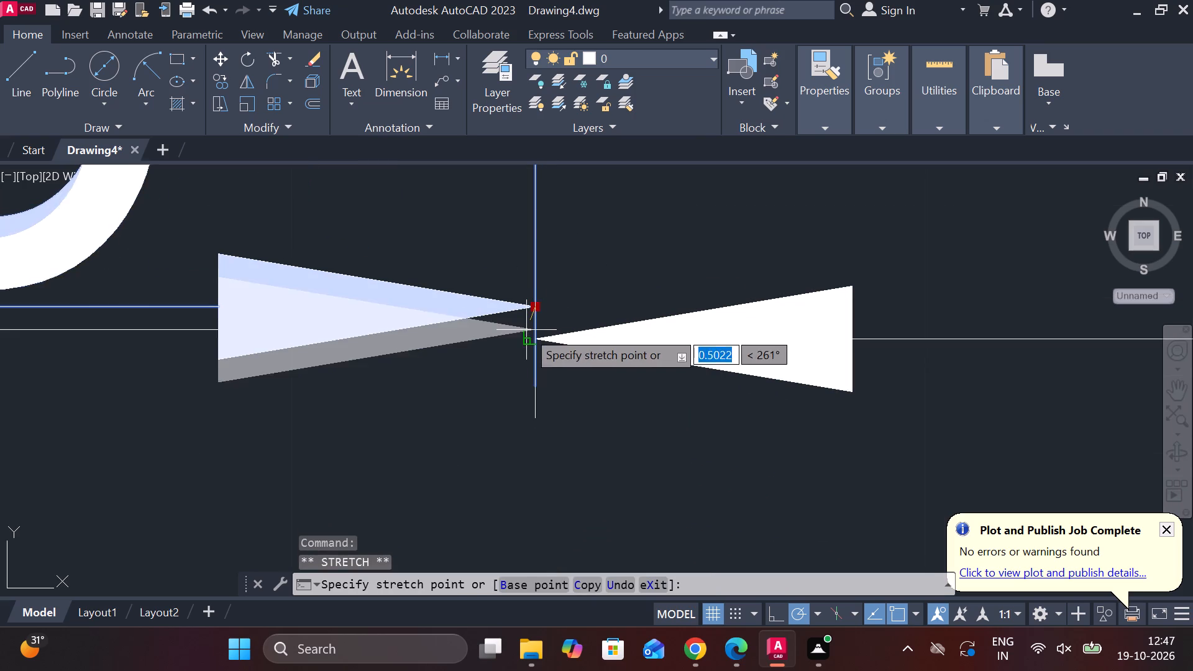
pyautogui.click(543, 339)
pyautogui.scroll(-3, 583, 358)
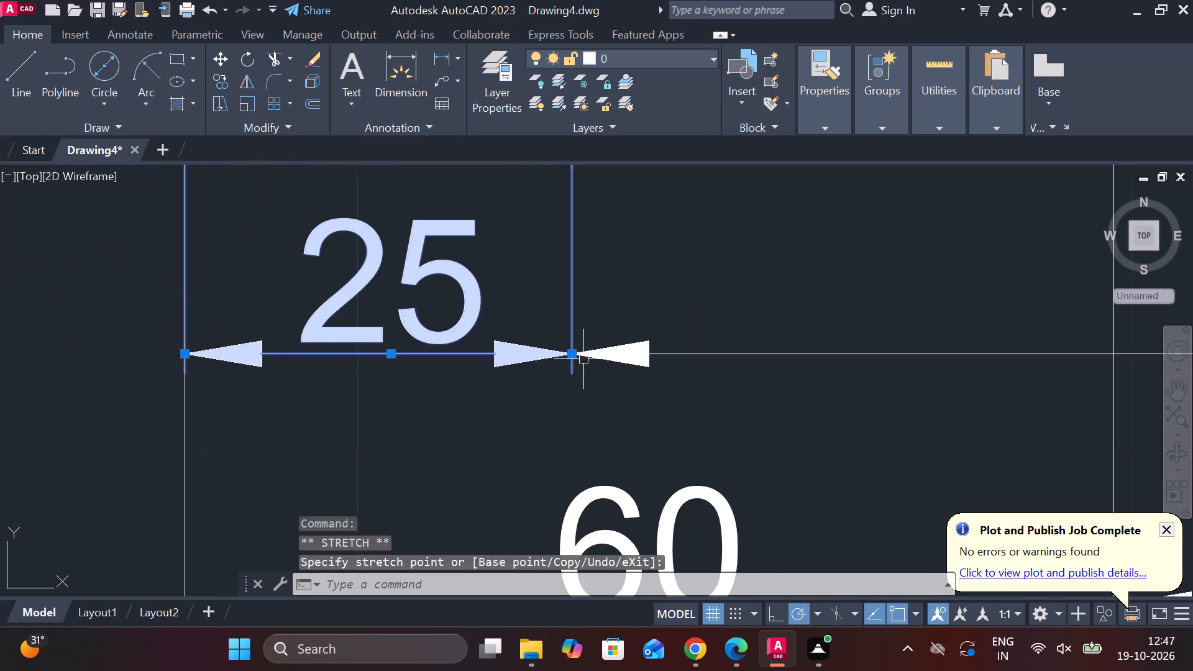
pyautogui.press('Escape')
# Align the 60 dimension line below the 230 by 60 plate with the adjoining 110 dimension line.
pyautogui.scroll(-3, 654, 391)
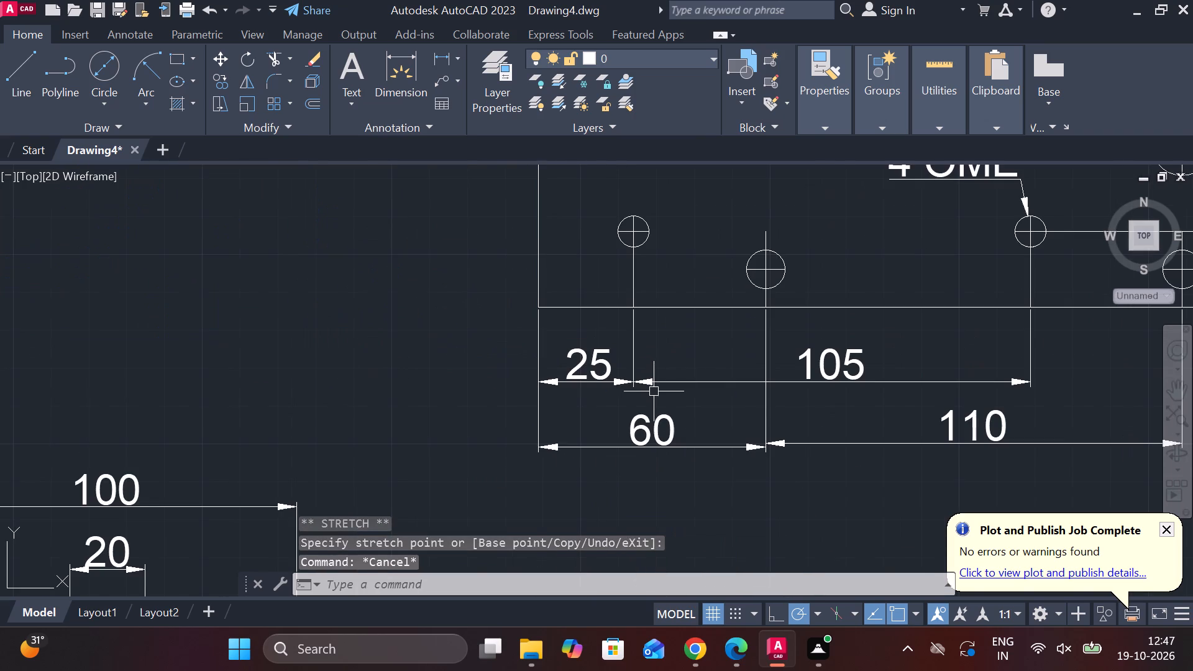
pyautogui.scroll(-1, 753, 408)
pyautogui.scroll(3, 777, 453)
pyautogui.moveTo(715, 434); pyautogui.dragTo(713, 503, button='middle')
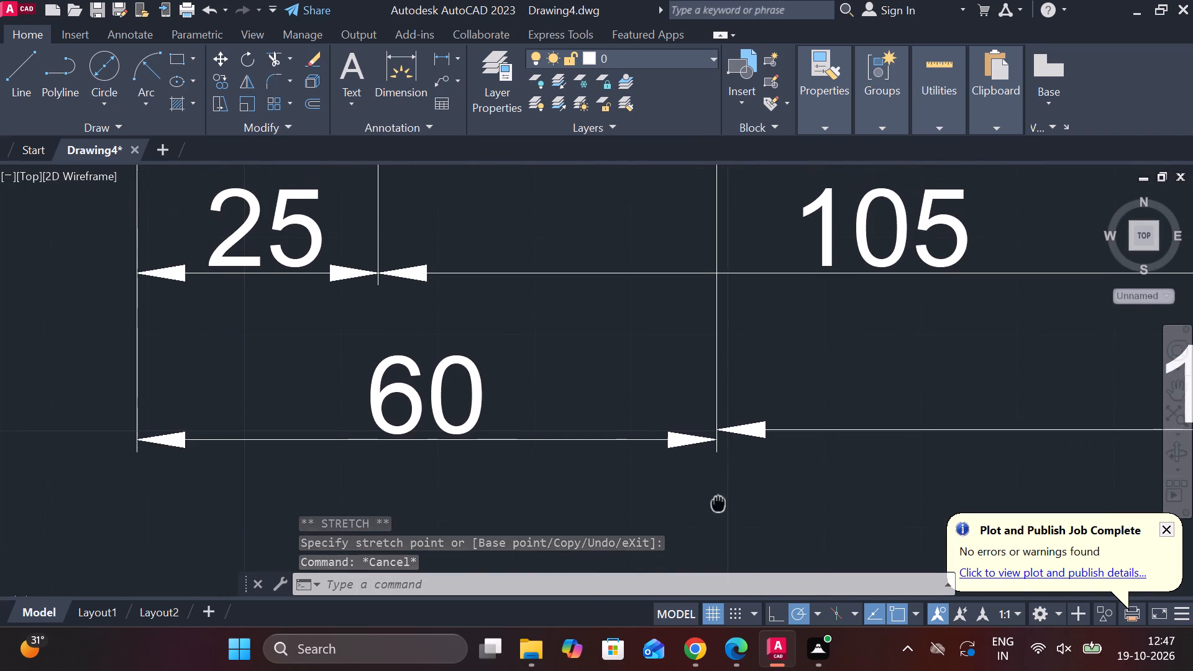
pyautogui.click(680, 441)
pyautogui.scroll(2, 680, 441)
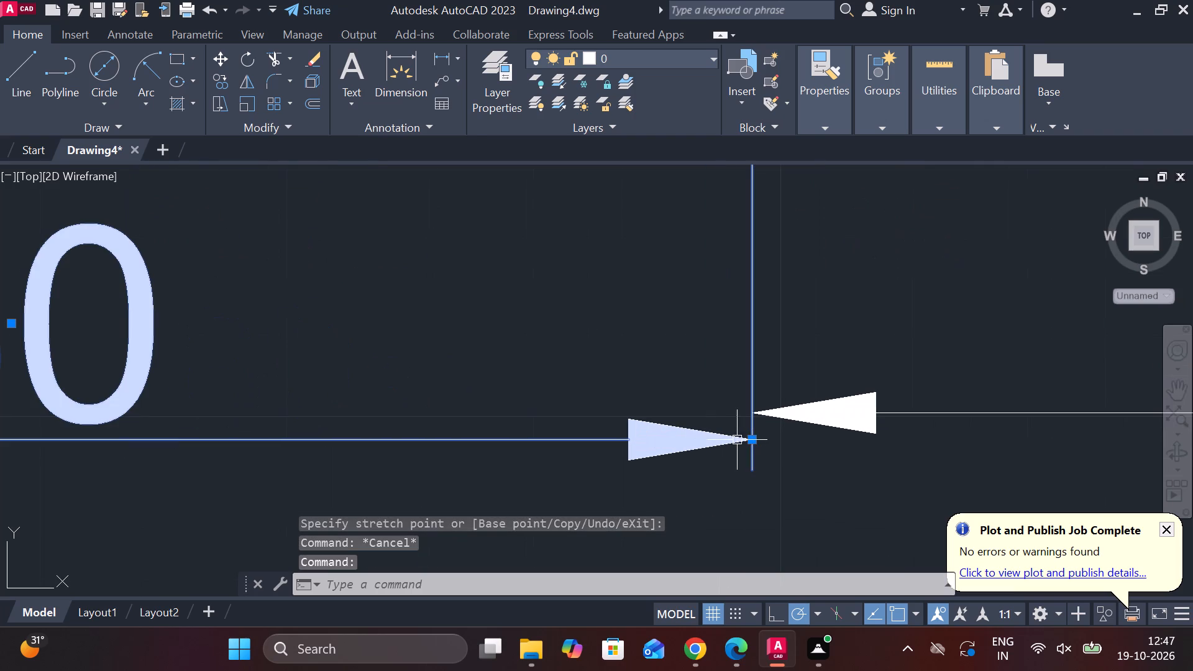
pyautogui.click(752, 440)
pyautogui.click(752, 413)
pyautogui.scroll(-3, 796, 438)
pyautogui.press('Escape')
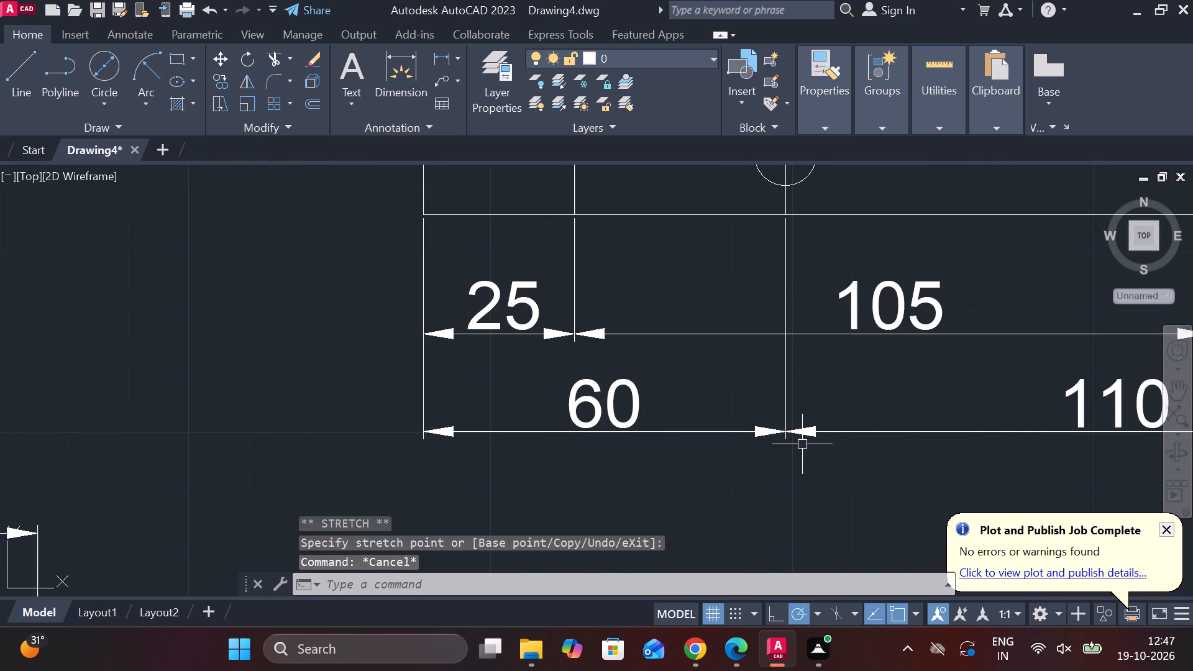
# Examine the dimensions of the 230 by 60 plate and its side view, and the layout of the surrounding part views.
pyautogui.scroll(-1, 809, 450)
pyautogui.moveTo(802, 485); pyautogui.dragTo(454, 441, button='middle')
pyautogui.scroll(-1, 454, 441)
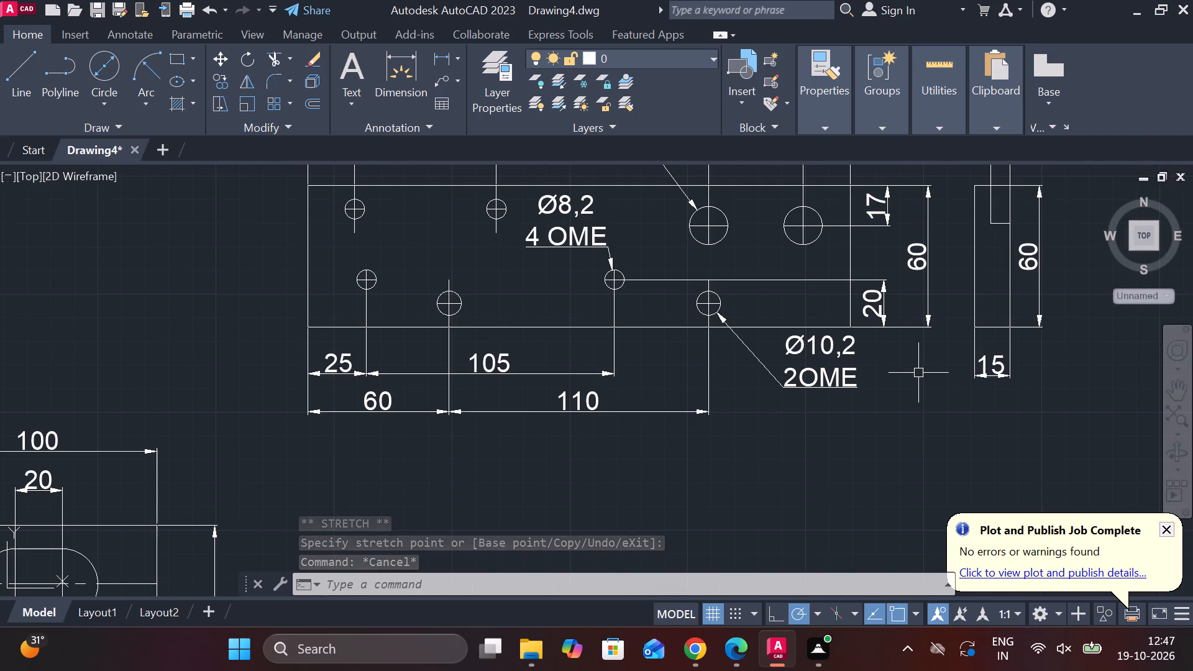
pyautogui.moveTo(929, 417); pyautogui.dragTo(730, 473, button='middle')
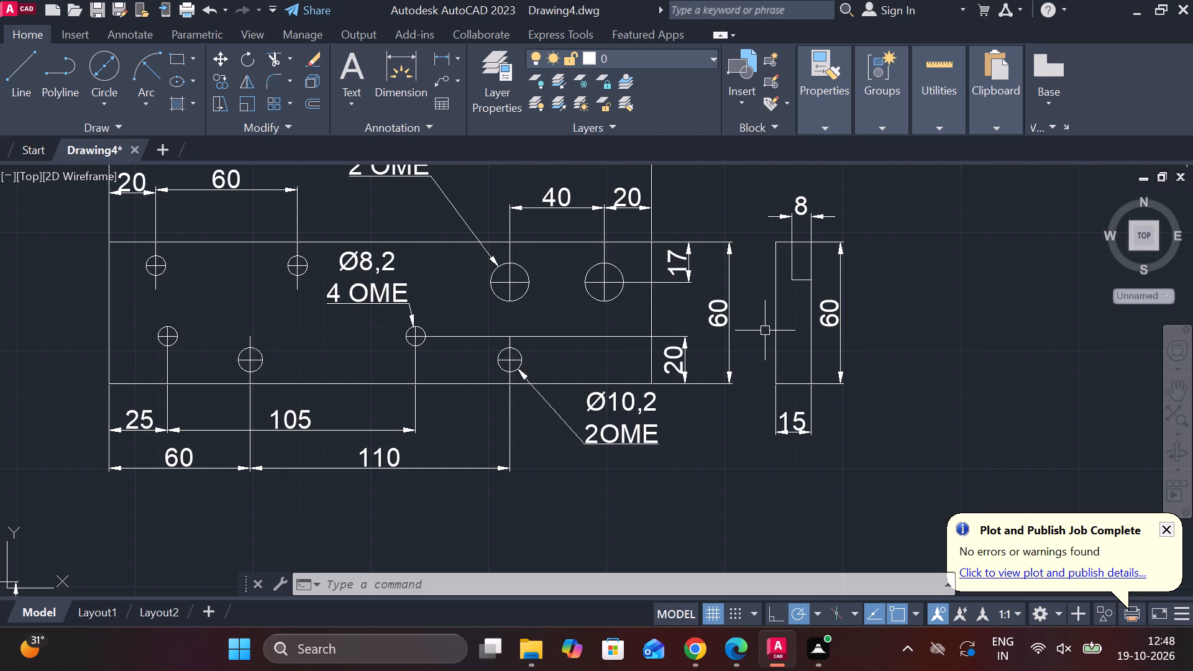
pyautogui.scroll(-1, 741, 324)
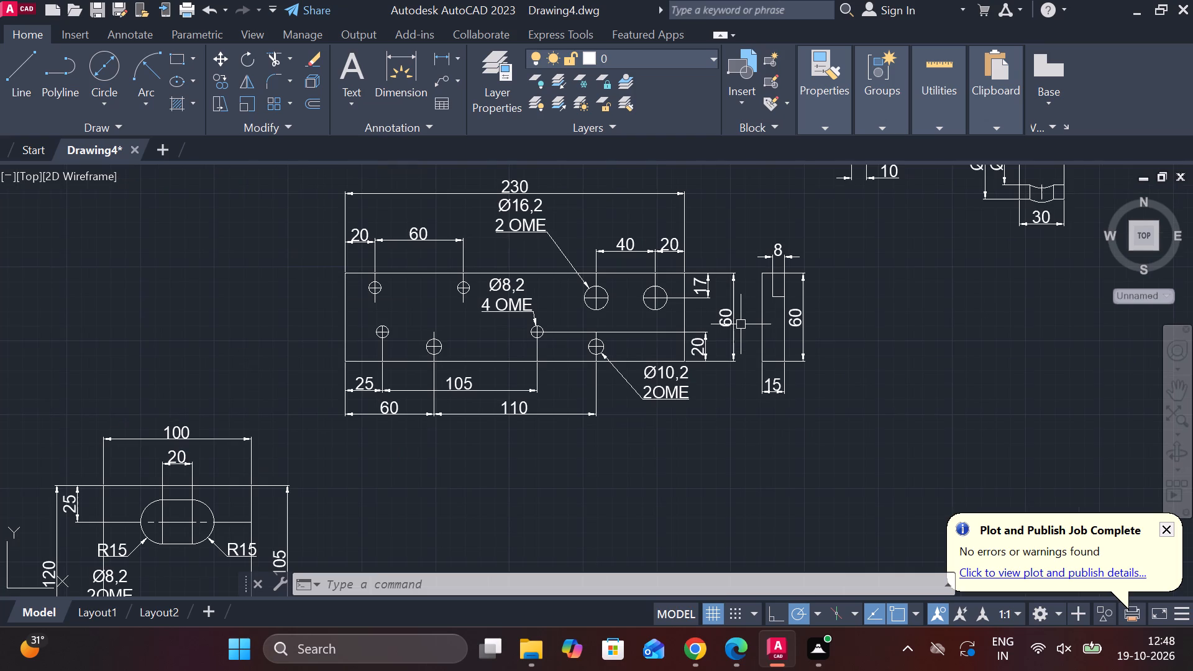
pyautogui.scroll(1, 743, 321)
pyautogui.moveTo(567, 454); pyautogui.dragTo(664, 348, button='middle')
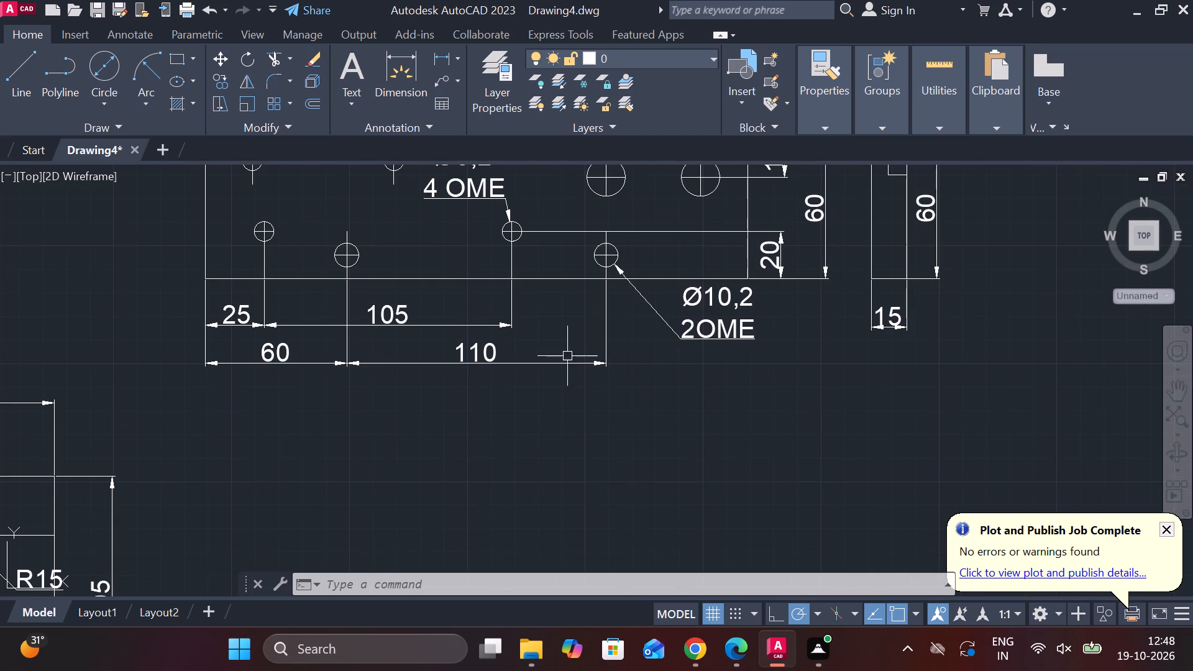
pyautogui.scroll(-2, 673, 418)
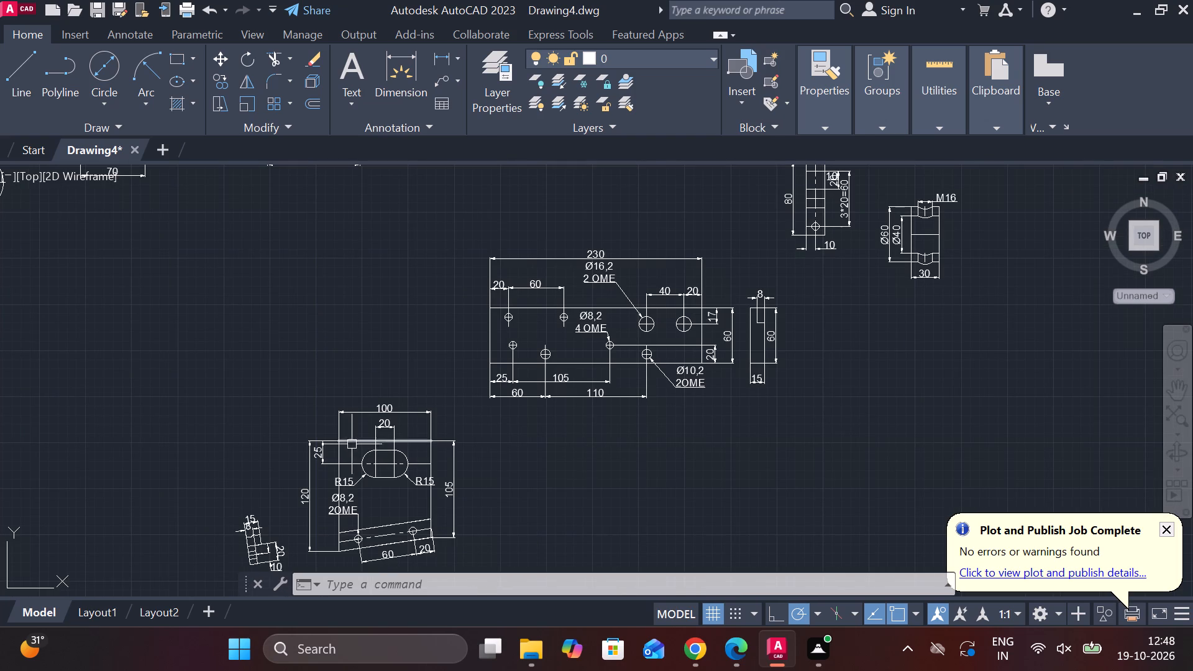
pyautogui.moveTo(664, 432); pyautogui.dragTo(703, 431, button='middle')
pyautogui.scroll(-2, 692, 426)
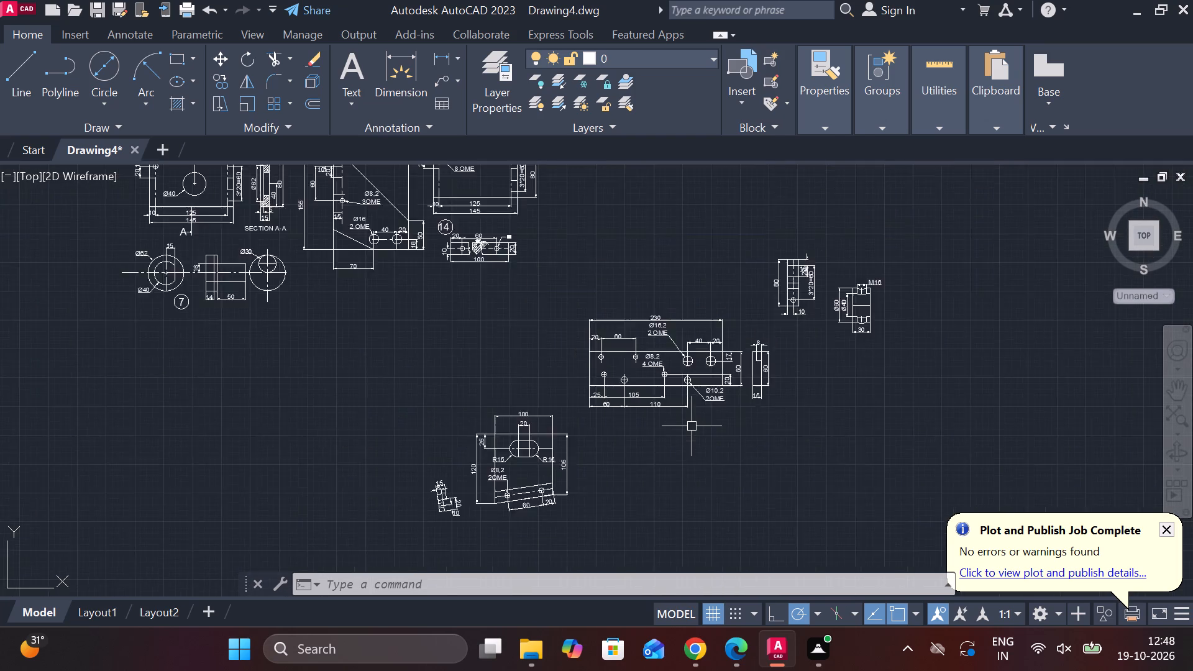
# Change the circled part number above the 100 by 20 bar view from 14 to 9.
pyautogui.scroll(2, 525, 367)
pyautogui.moveTo(551, 404); pyautogui.dragTo(547, 439, button='middle')
pyautogui.moveTo(586, 345); pyautogui.dragTo(578, 447, button='middle')
pyautogui.scroll(1, 570, 357)
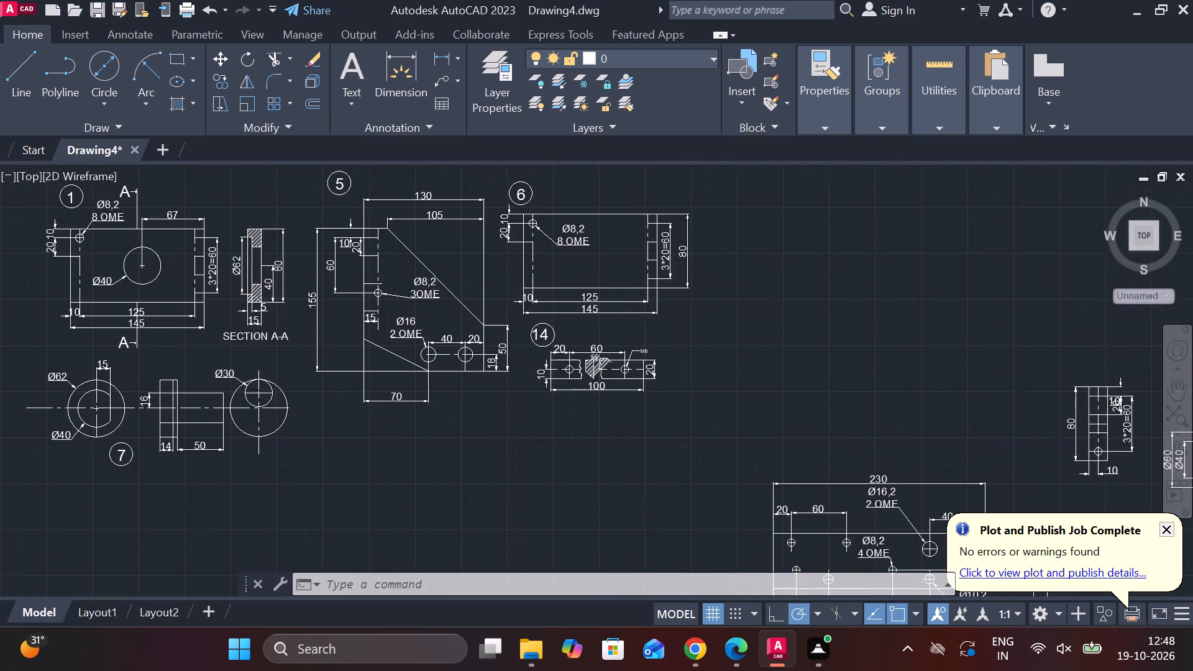
pyautogui.scroll(2, 569, 357)
pyautogui.click(467, 270)
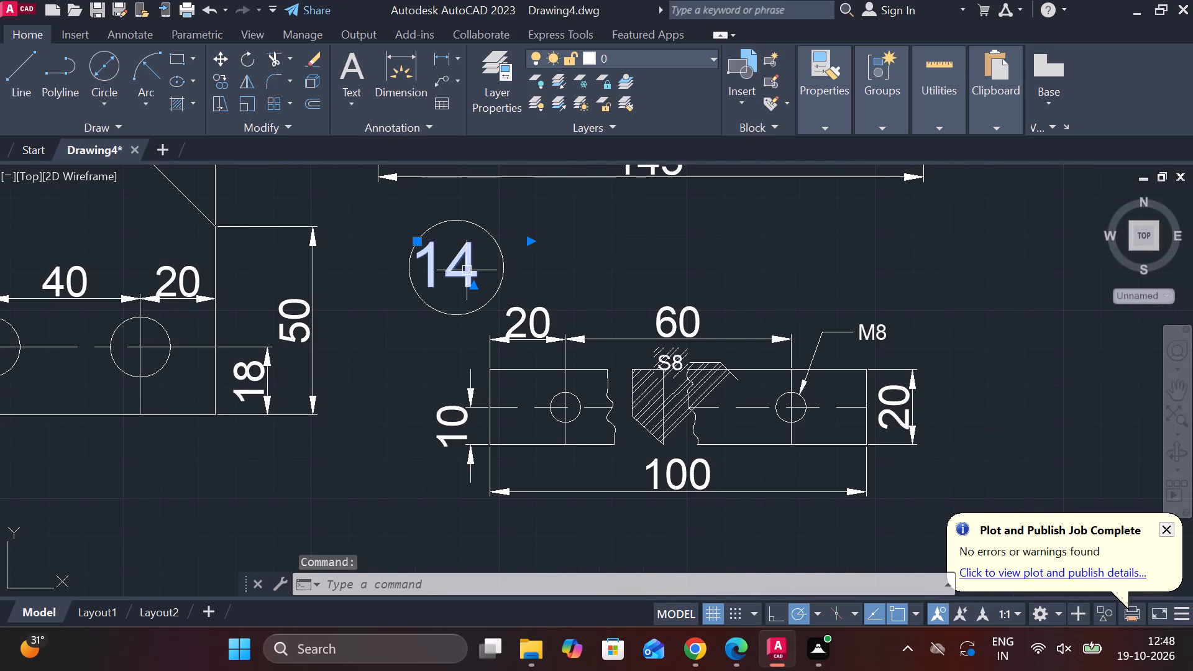
pyautogui.doubleClick(467, 270)
pyautogui.press('Right')
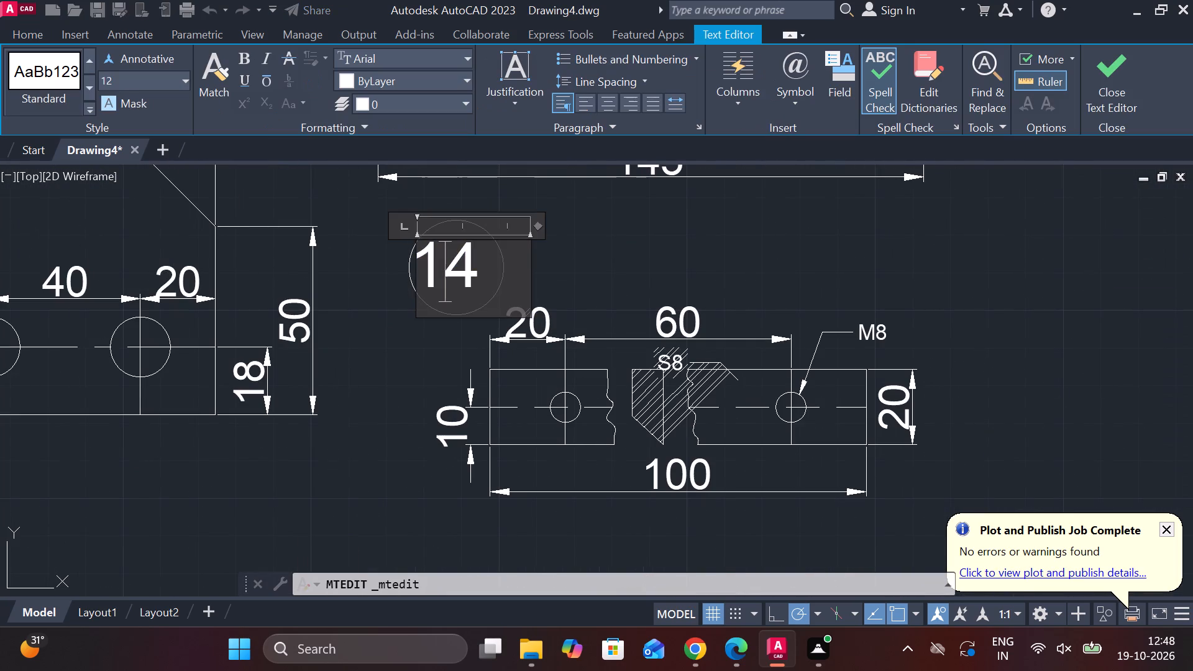
pyautogui.press('Right')
pyautogui.press('BackSpace')
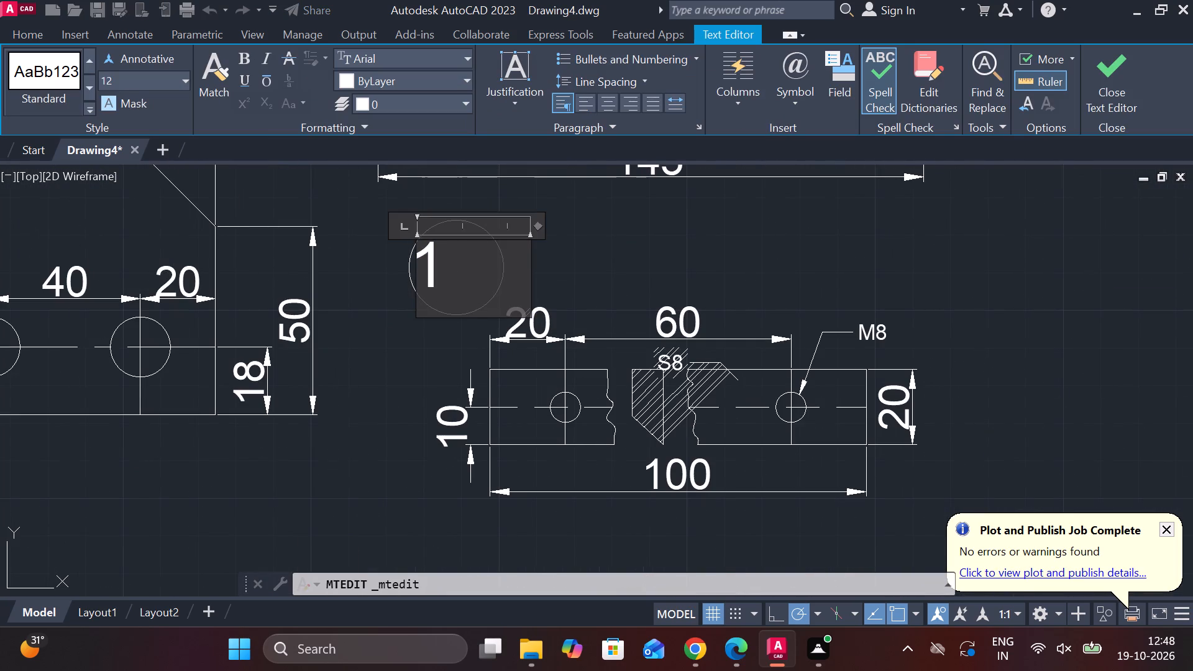
pyautogui.press('BackSpace')
pyautogui.press('9')
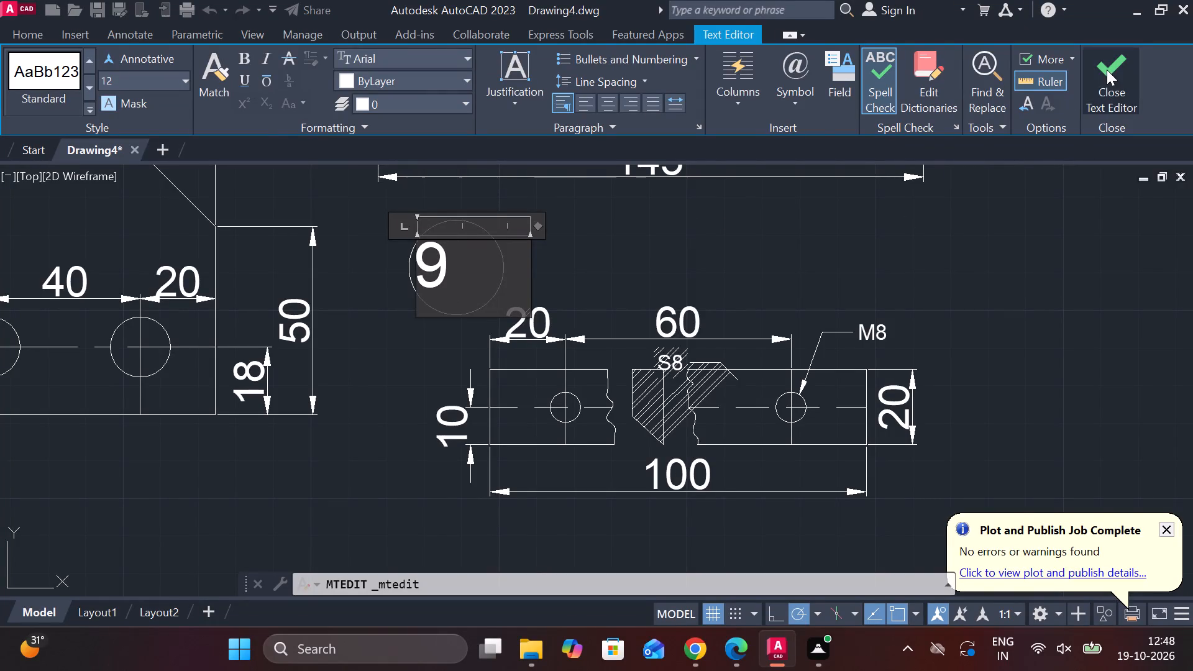
pyautogui.click(1107, 70)
# Shift the number 9 horizontally to centre it inside its circle above the 100 by 20 bar.
pyautogui.click(434, 258)
pyautogui.scroll(2, 429, 255)
pyautogui.click(433, 255)
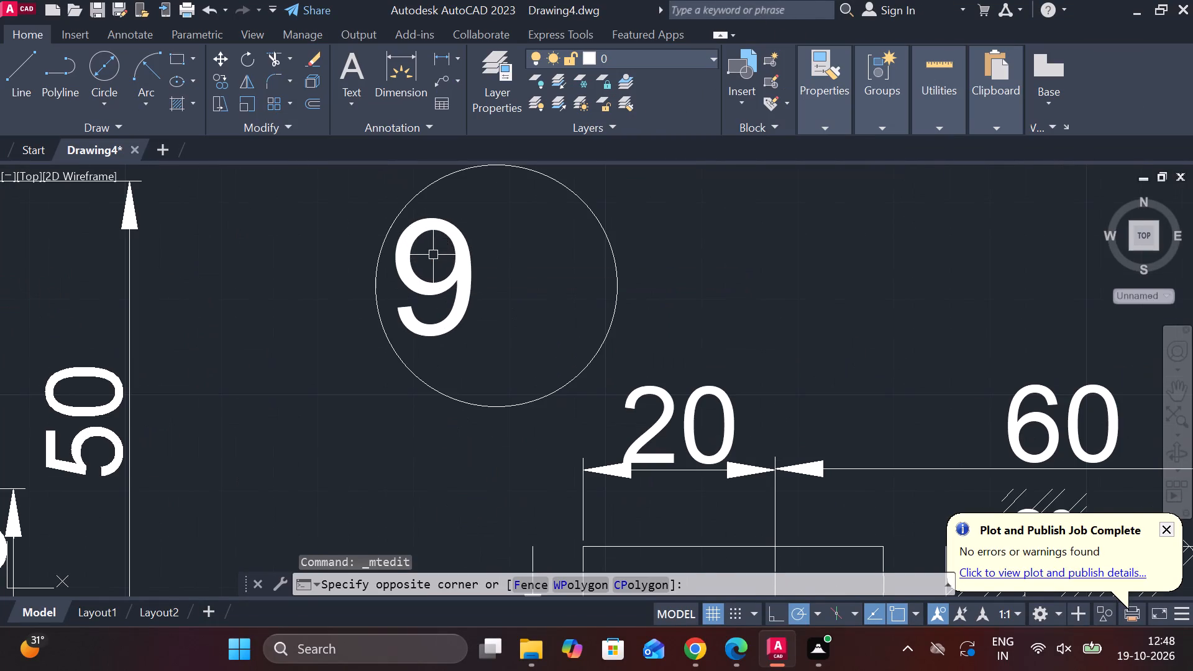
pyautogui.click(473, 252)
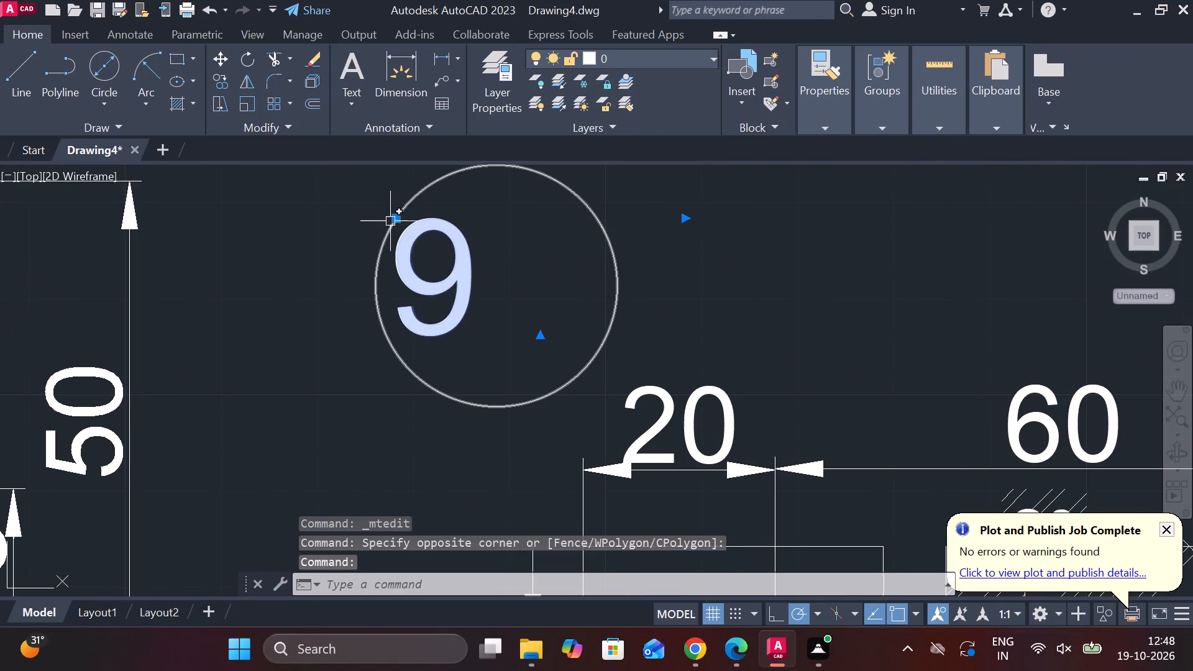
pyautogui.click(395, 218)
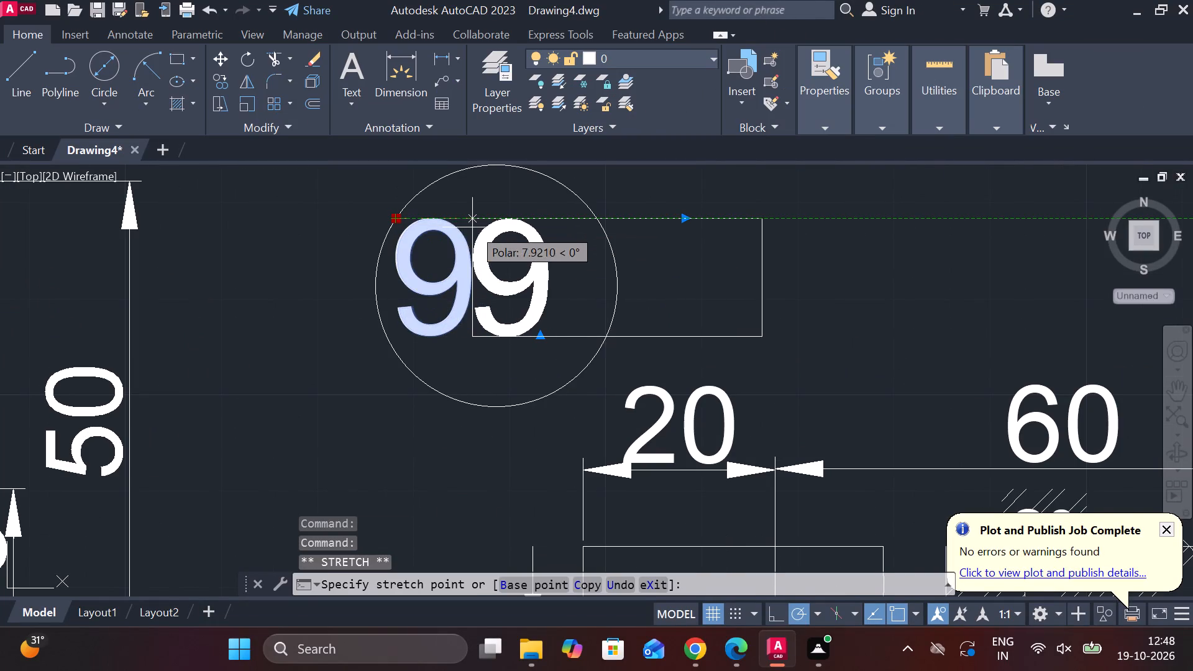
pyautogui.click(464, 227)
pyautogui.scroll(-2, 606, 244)
pyautogui.press('Escape')
pyautogui.scroll(-2, 726, 258)
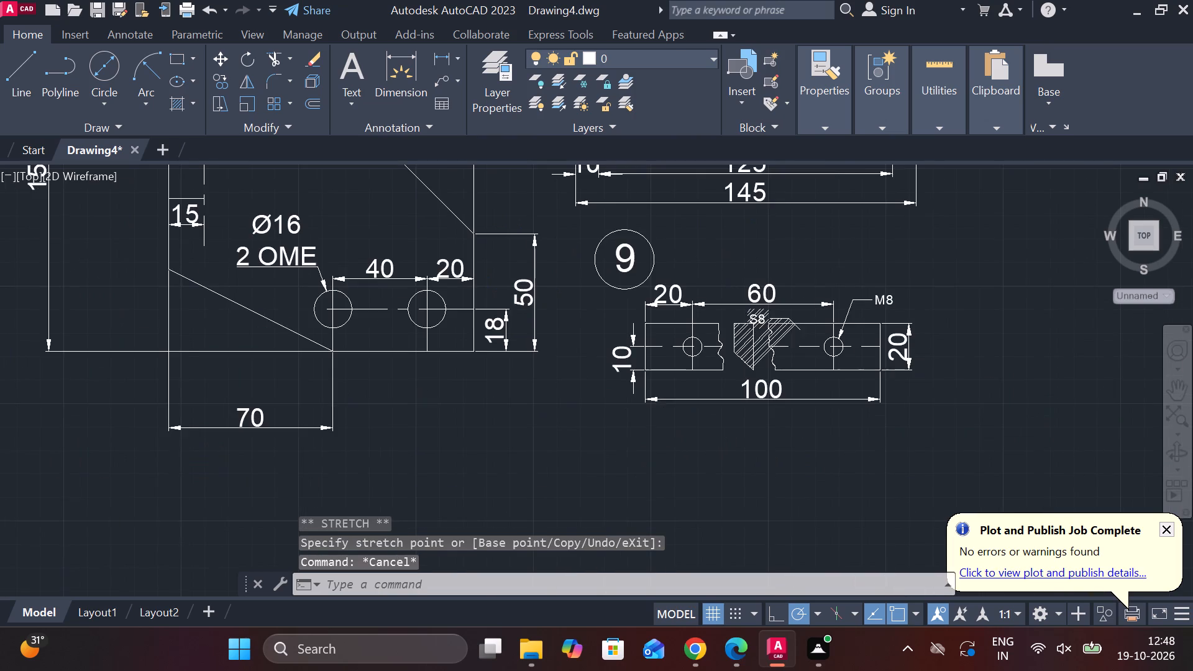
# Paste the copied circled 7 label above the start of the 230 dimension on the 230 by 60 plate.
pyautogui.moveTo(472, 463); pyautogui.dragTo(470, 433, button='middle')
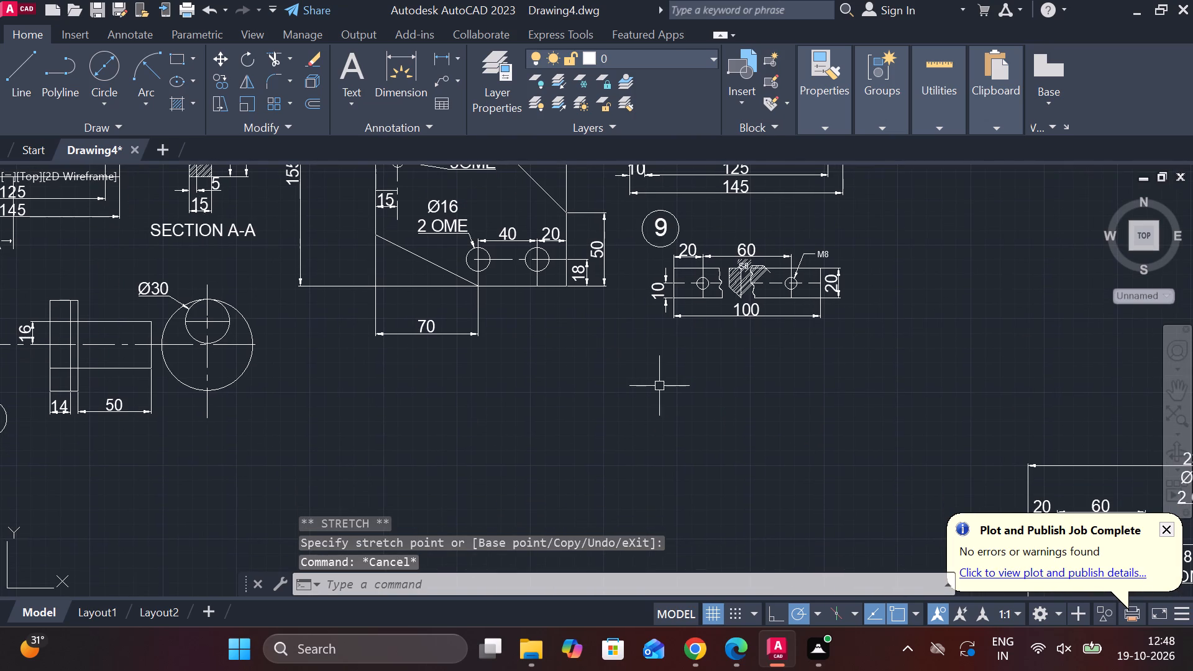
pyautogui.hotkey('ctrl', 'v')
pyautogui.scroll(-2, 671, 416)
pyautogui.moveTo(631, 419); pyautogui.dragTo(519, 408, button='middle')
pyautogui.scroll(1, 908, 574)
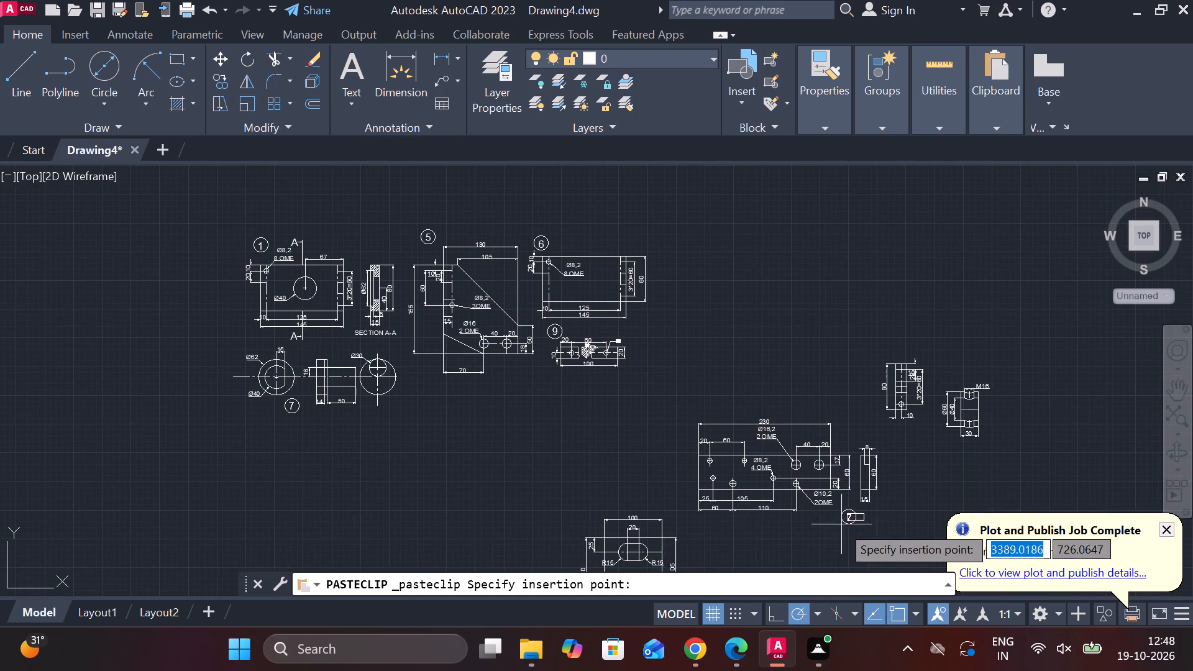
pyautogui.scroll(3, 840, 524)
pyautogui.moveTo(723, 506); pyautogui.dragTo(726, 396, button='middle')
pyautogui.moveTo(533, 452); pyautogui.dragTo(771, 555, button='middle')
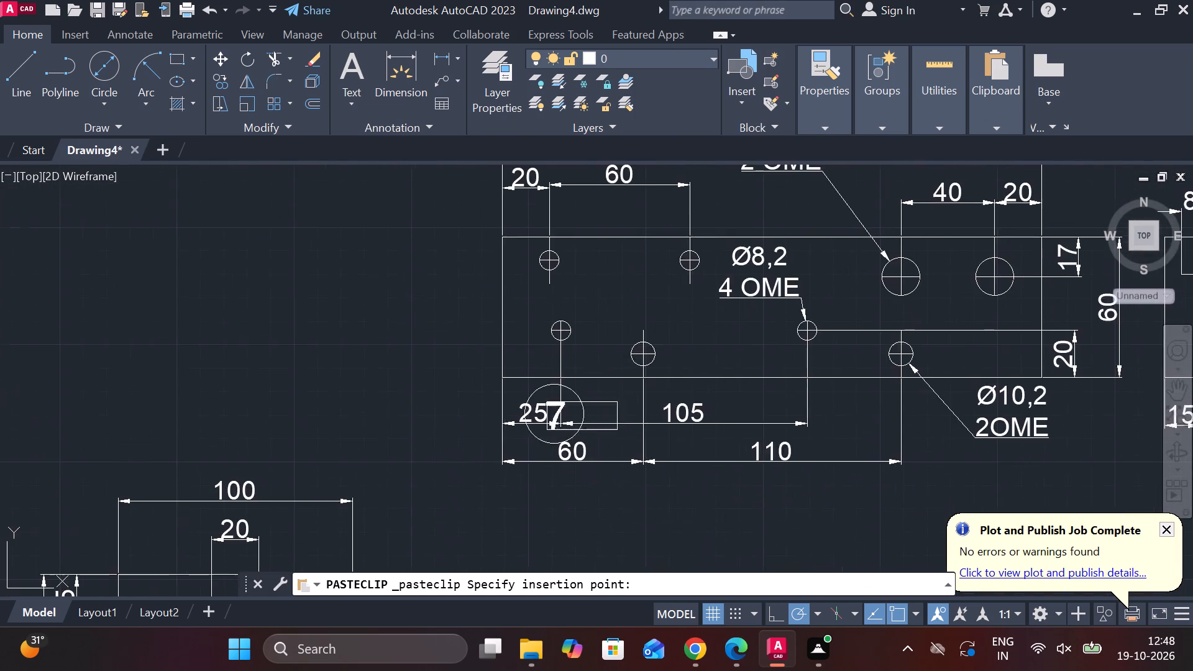
pyautogui.moveTo(513, 229); pyautogui.dragTo(509, 477, button='middle')
pyautogui.click(518, 334)
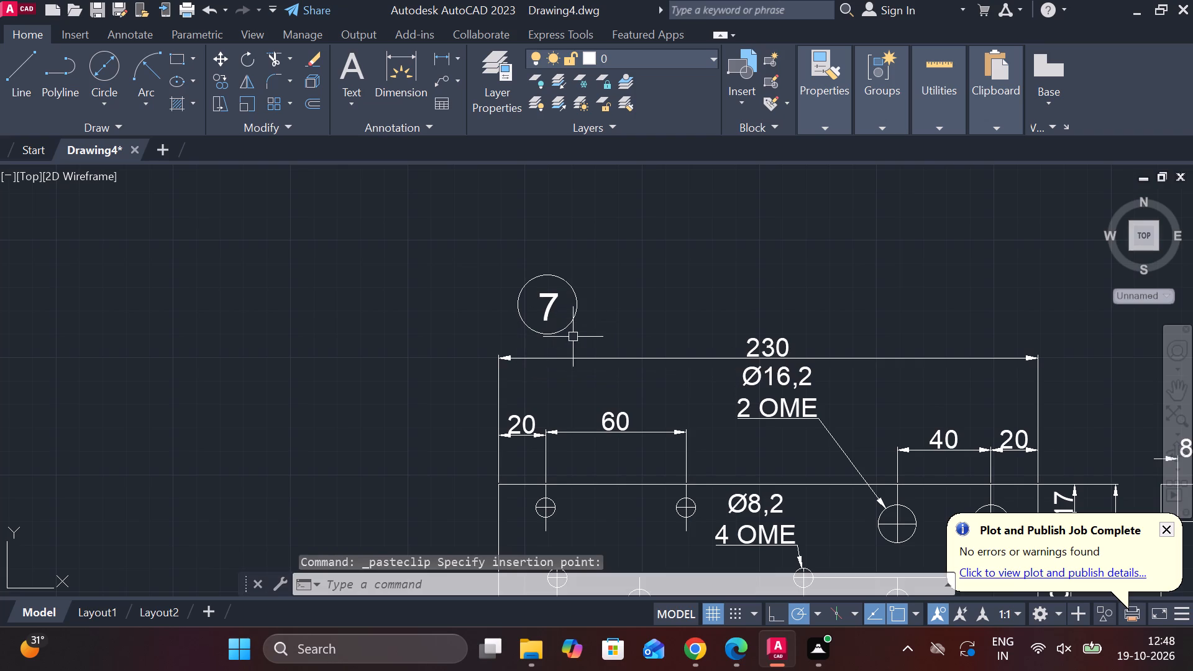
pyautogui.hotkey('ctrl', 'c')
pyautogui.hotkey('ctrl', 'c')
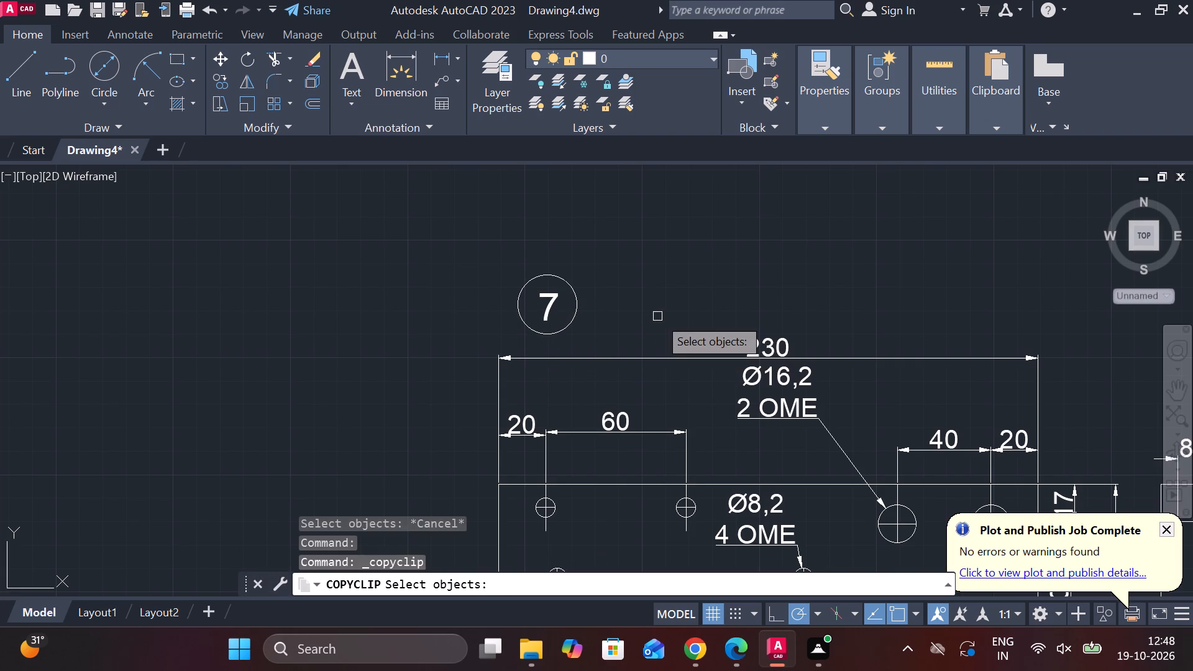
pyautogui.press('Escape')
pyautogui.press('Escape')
# Paste another copy of the circled 7 label just above the side view of the 230 by 60 plate.
pyautogui.hotkey('ctrl', 'v')
pyautogui.scroll(-1, 657, 316)
pyautogui.moveTo(618, 319); pyautogui.dragTo(555, 320, button='middle')
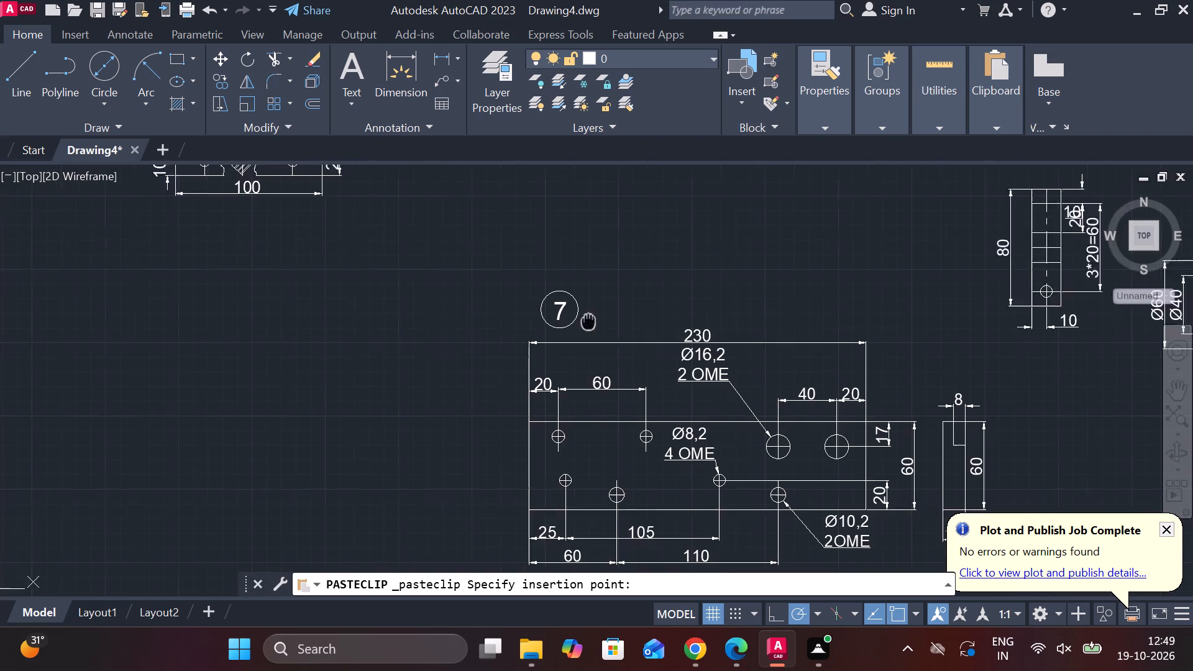
pyautogui.moveTo(555, 320); pyautogui.dragTo(497, 320, button='middle')
pyautogui.moveTo(872, 418); pyautogui.dragTo(785, 332, button='middle')
pyautogui.scroll(1, 751, 288)
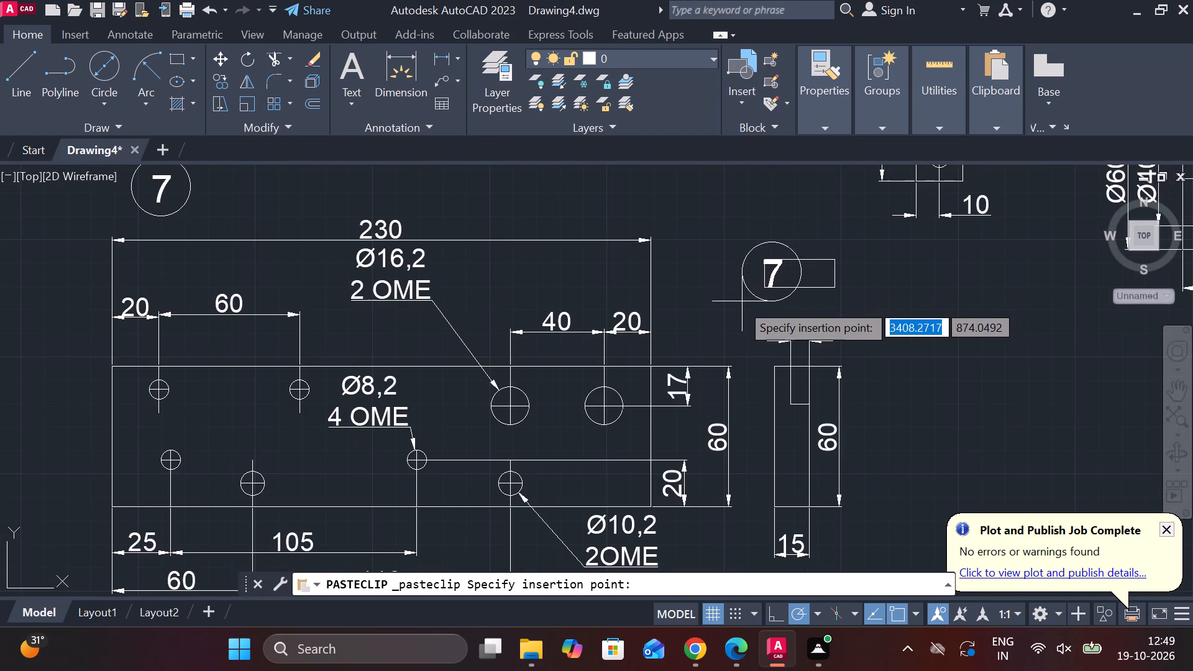
pyautogui.click(734, 326)
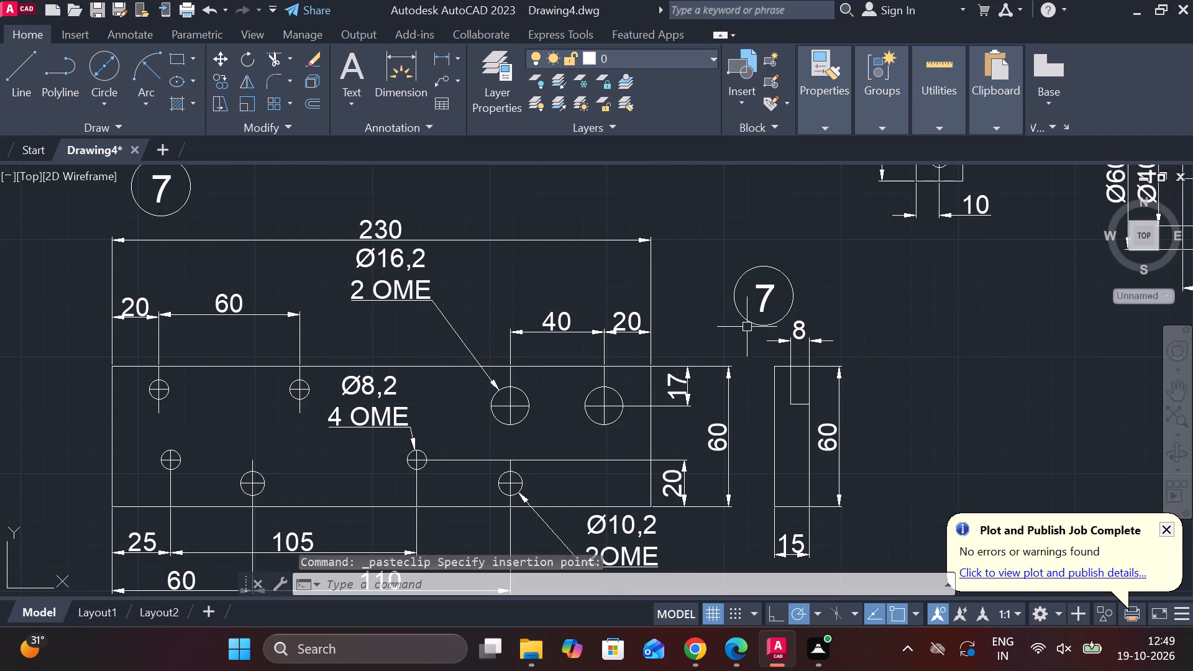
# Change the circled number above the plate's side view to 15, keeping the text left-aligned.
pyautogui.doubleClick(760, 299)
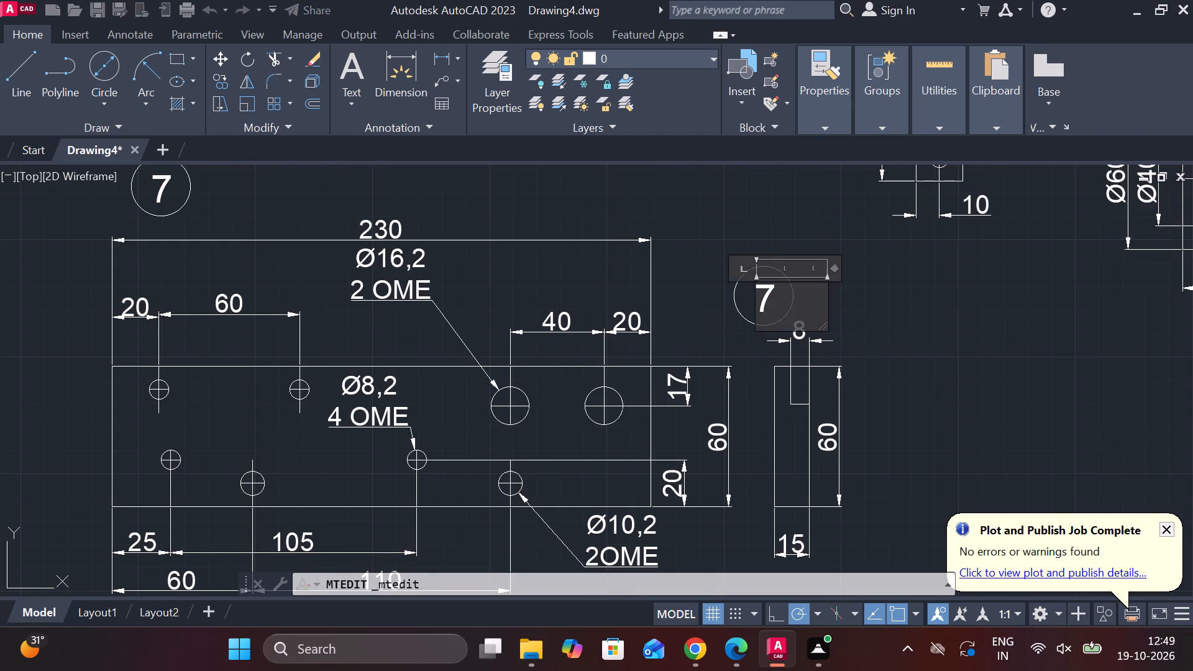
pyautogui.scroll(1, 768, 300)
pyautogui.press('Right')
pyautogui.press('BackSpace')
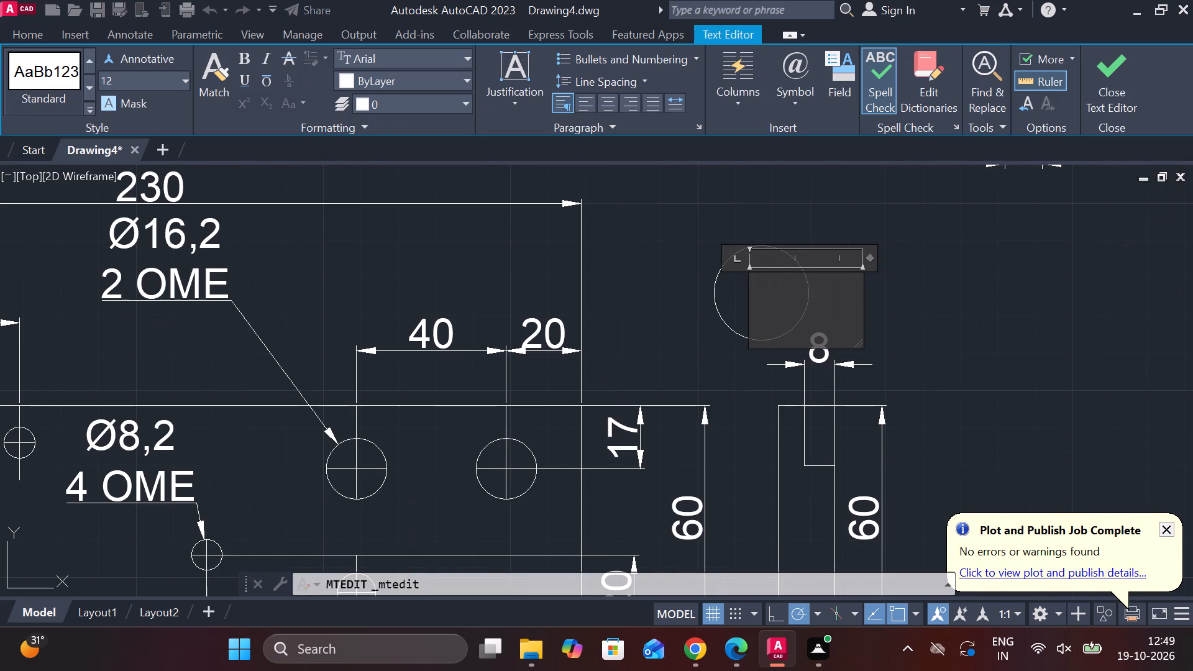
pyautogui.write('15')
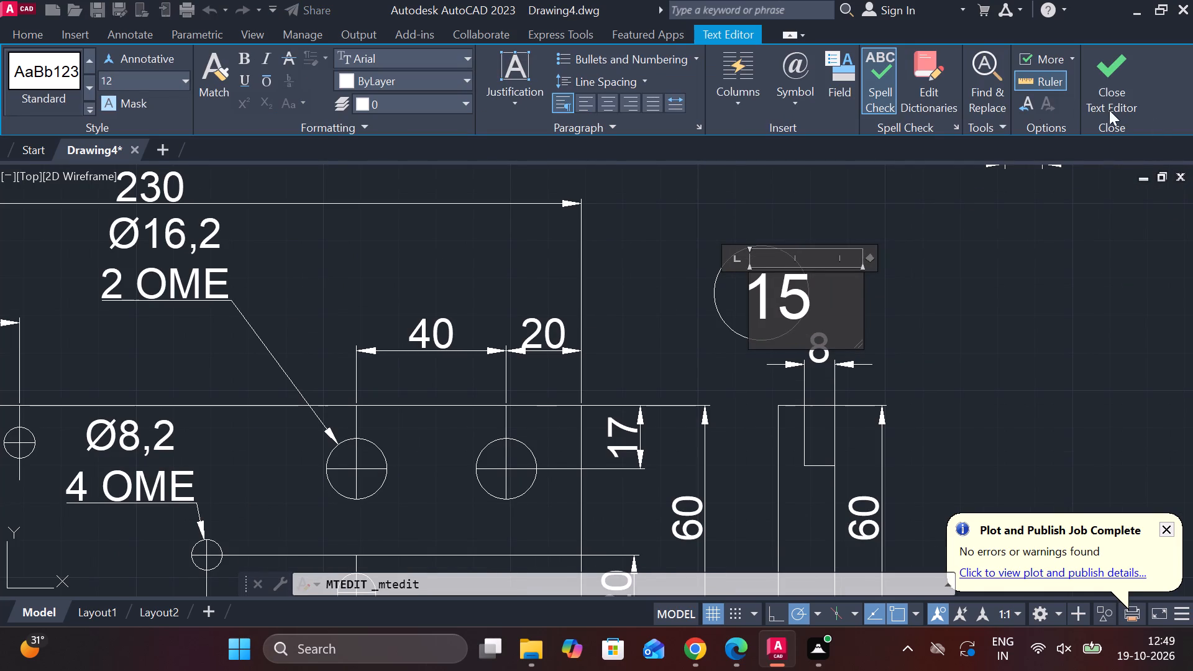
pyautogui.click(607, 102)
pyautogui.click(586, 114)
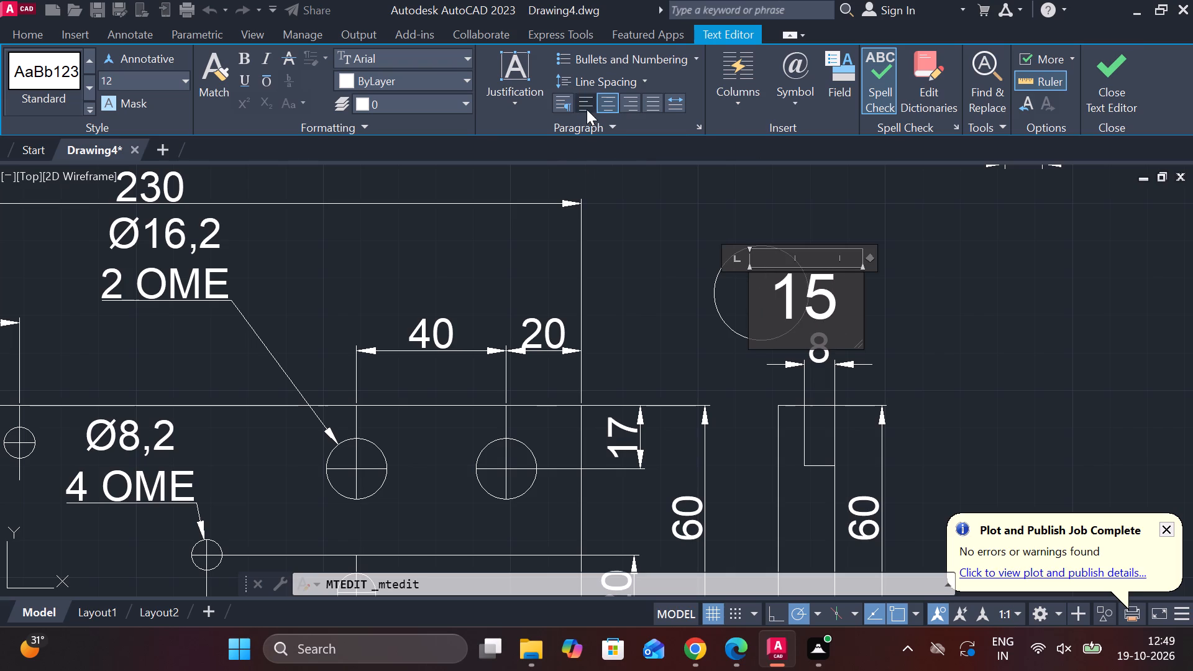
pyautogui.click(576, 101)
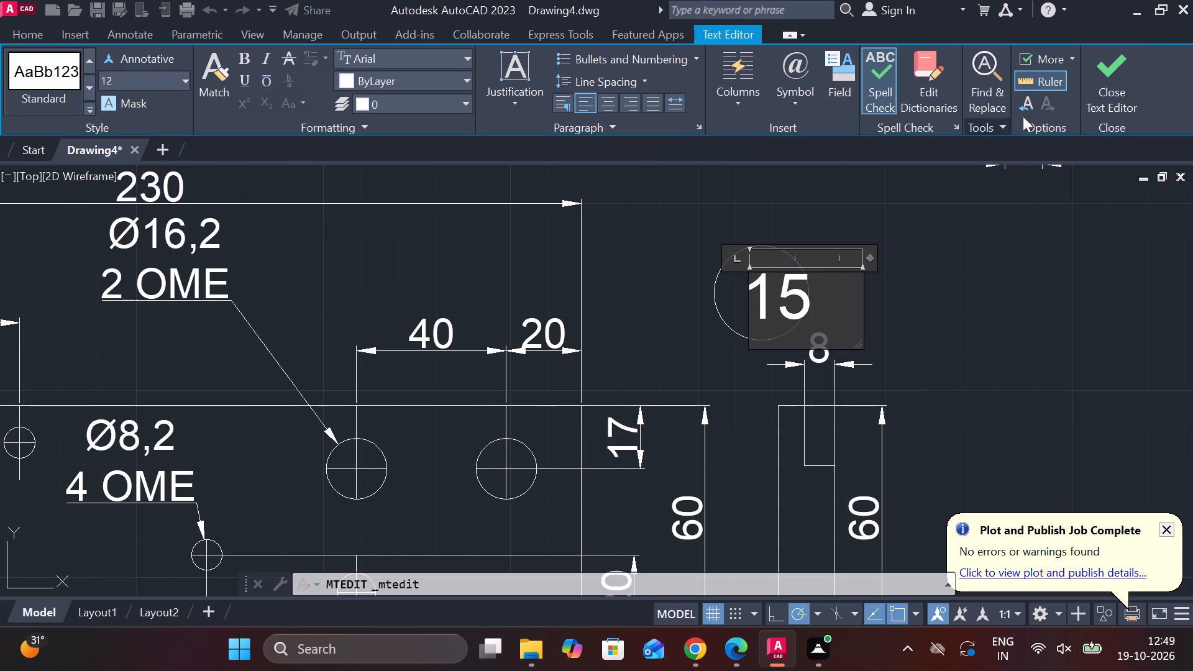
pyautogui.click(1108, 73)
# Shift the number 15 about 4 units horizontally to centre it inside its circle.
pyautogui.scroll(1, 808, 288)
pyautogui.click(804, 288)
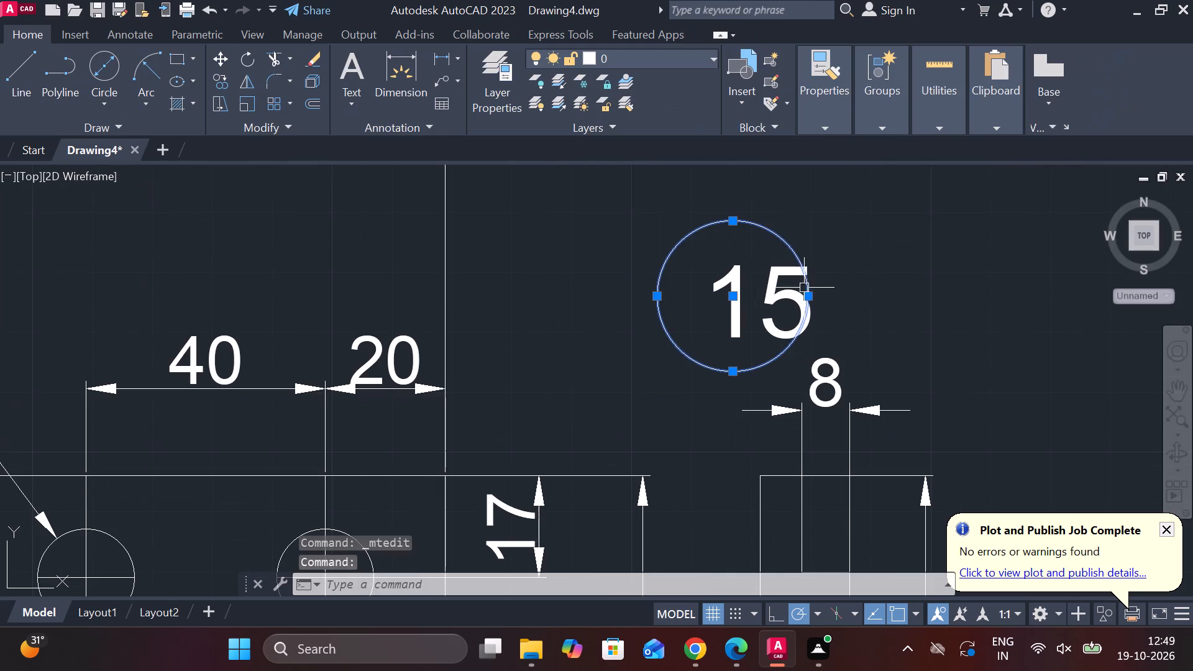
pyautogui.press('Escape')
pyautogui.click(779, 291)
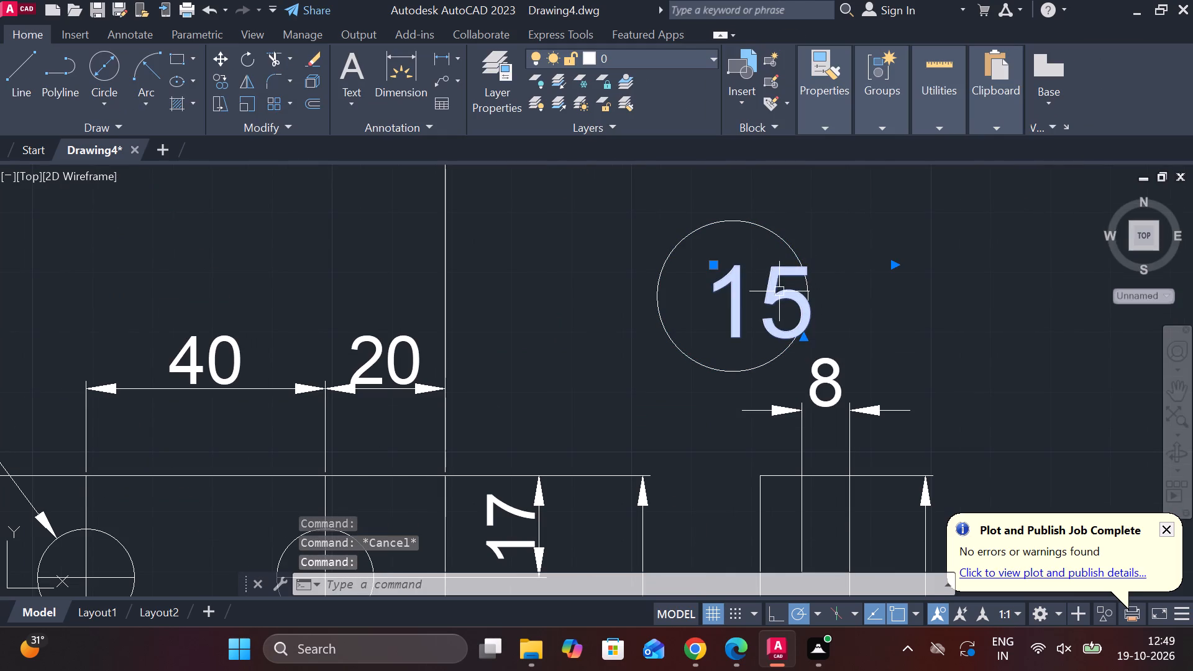
pyautogui.click(717, 265)
pyautogui.click(690, 265)
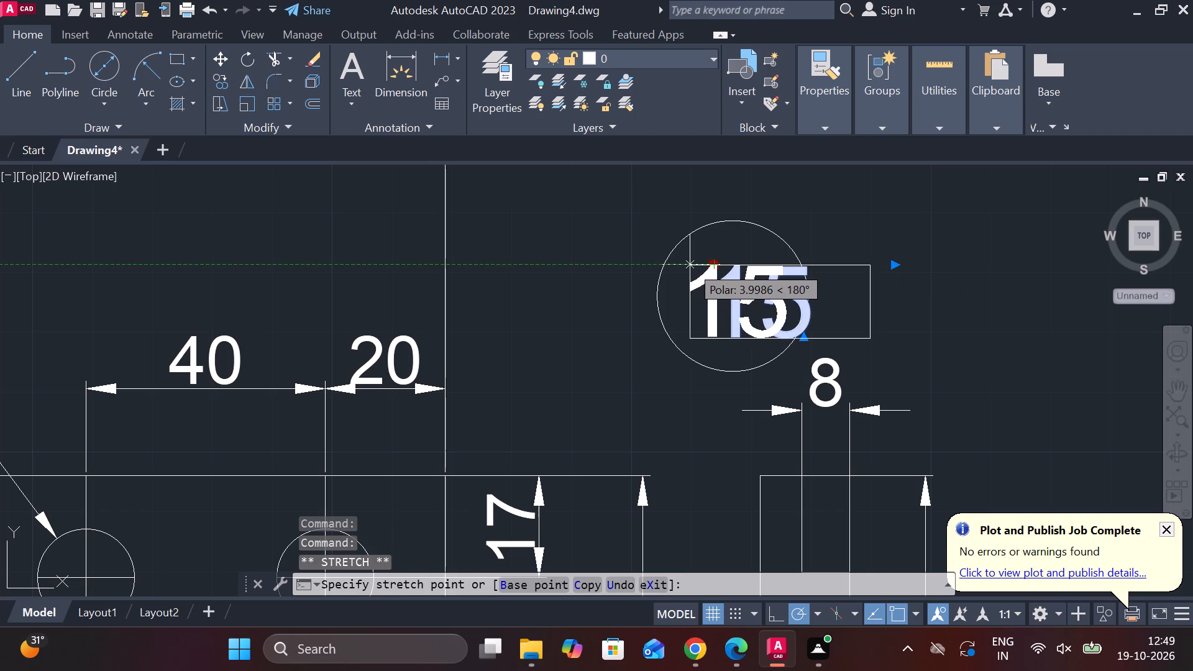
pyautogui.press('Escape')
# Change the circled number above the 230 by 60 plate's front view to 14.
pyautogui.scroll(-3, 853, 299)
pyautogui.moveTo(450, 202); pyautogui.dragTo(509, 247, button='middle')
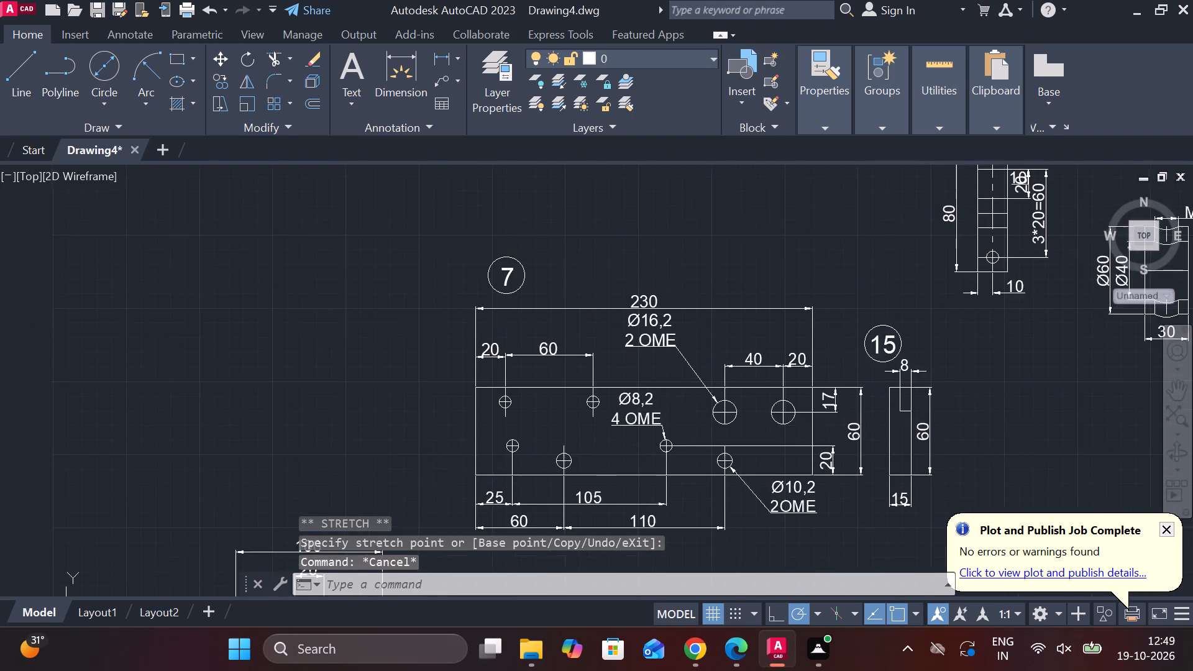
pyautogui.scroll(3, 478, 254)
pyautogui.doubleClick(582, 323)
pyautogui.doubleClick(598, 332)
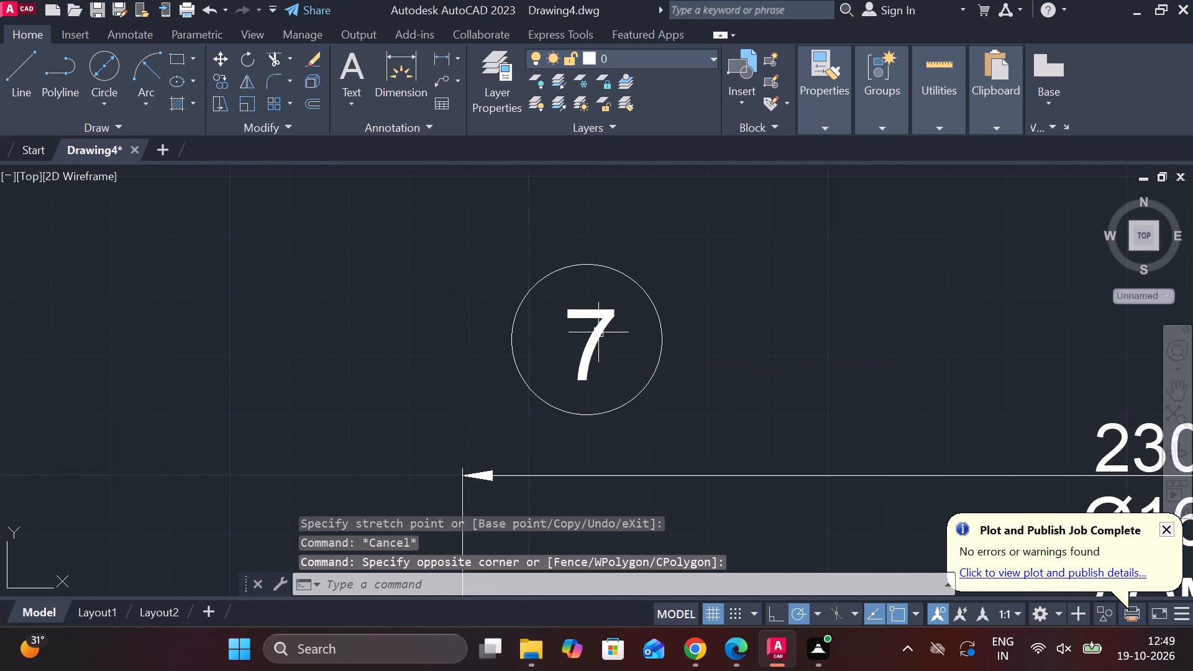
pyautogui.doubleClick(598, 325)
pyautogui.click(607, 325)
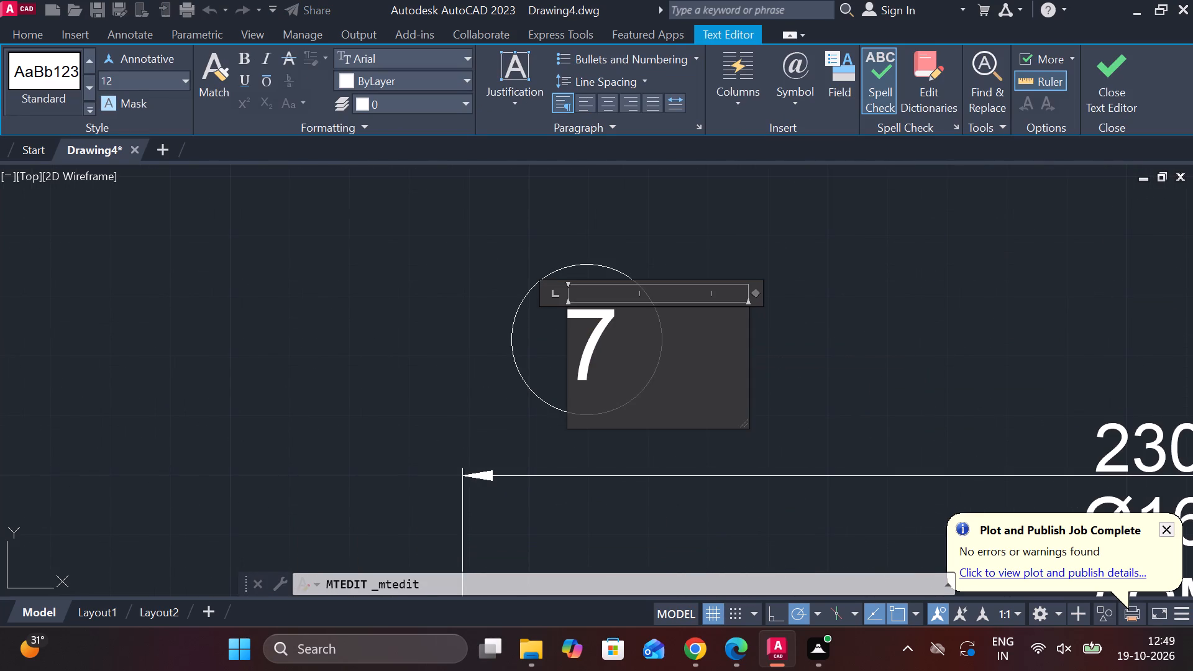
pyautogui.press('BackSpace')
pyautogui.write('14')
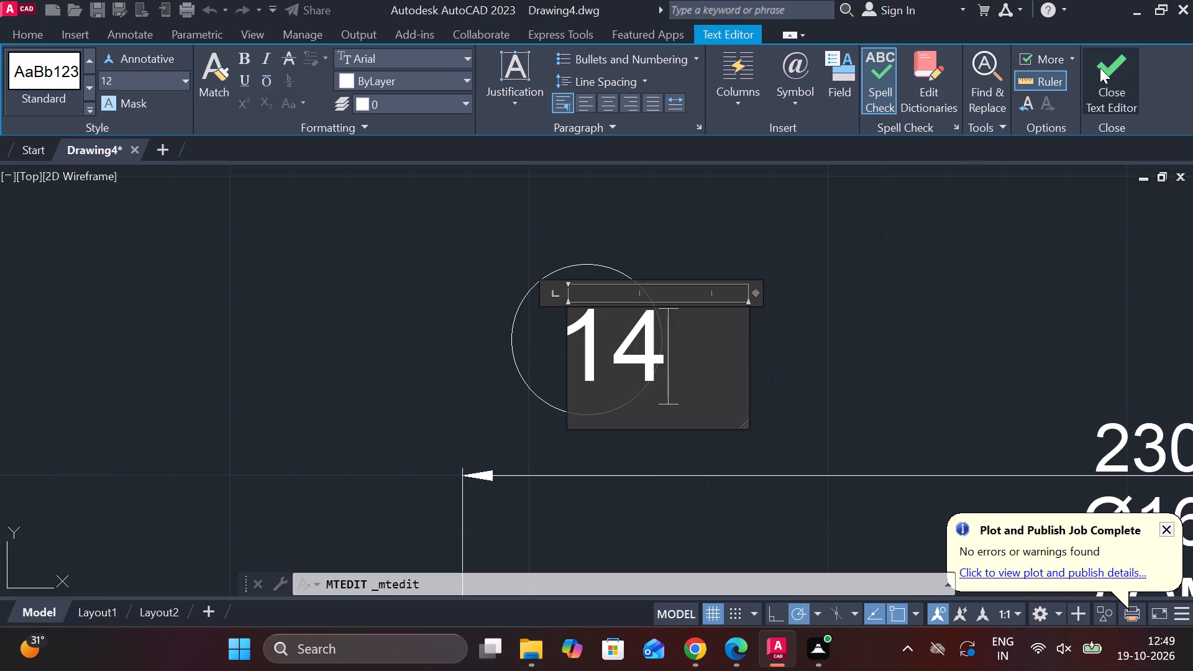
pyautogui.click(1100, 68)
# Shift the number 14 about 4.5 units horizontally to centre it inside its circle.
pyautogui.click(601, 331)
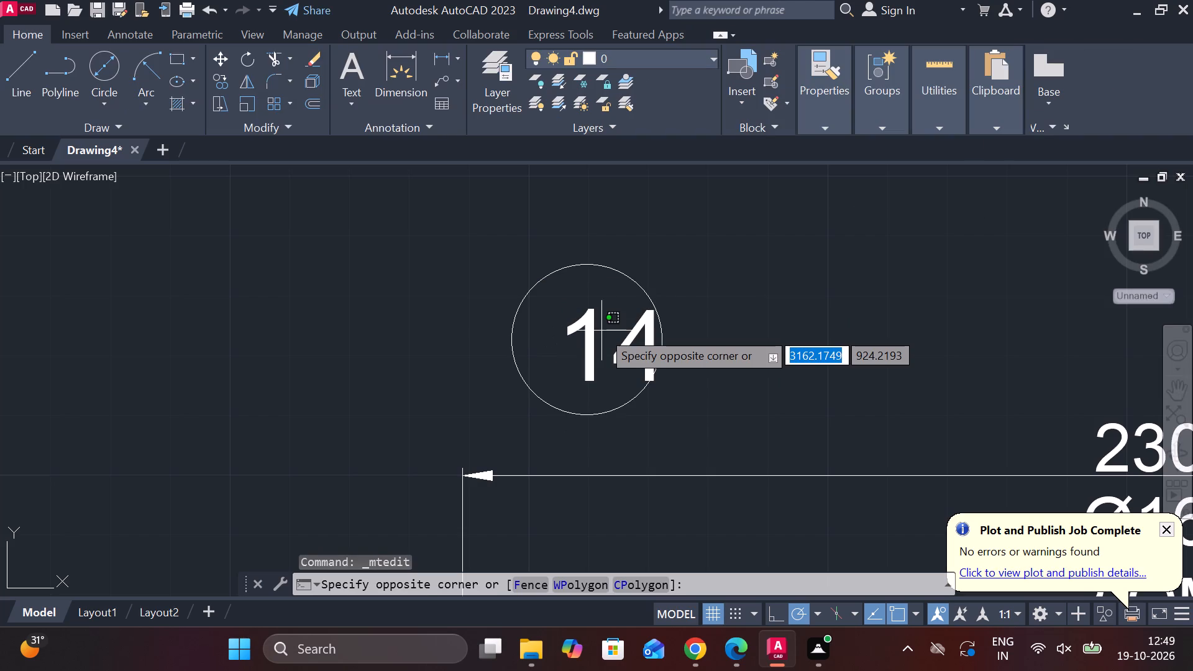
pyautogui.click(601, 331)
pyautogui.scroll(-1, 601, 331)
pyautogui.press('Escape')
pyautogui.doubleClick(597, 340)
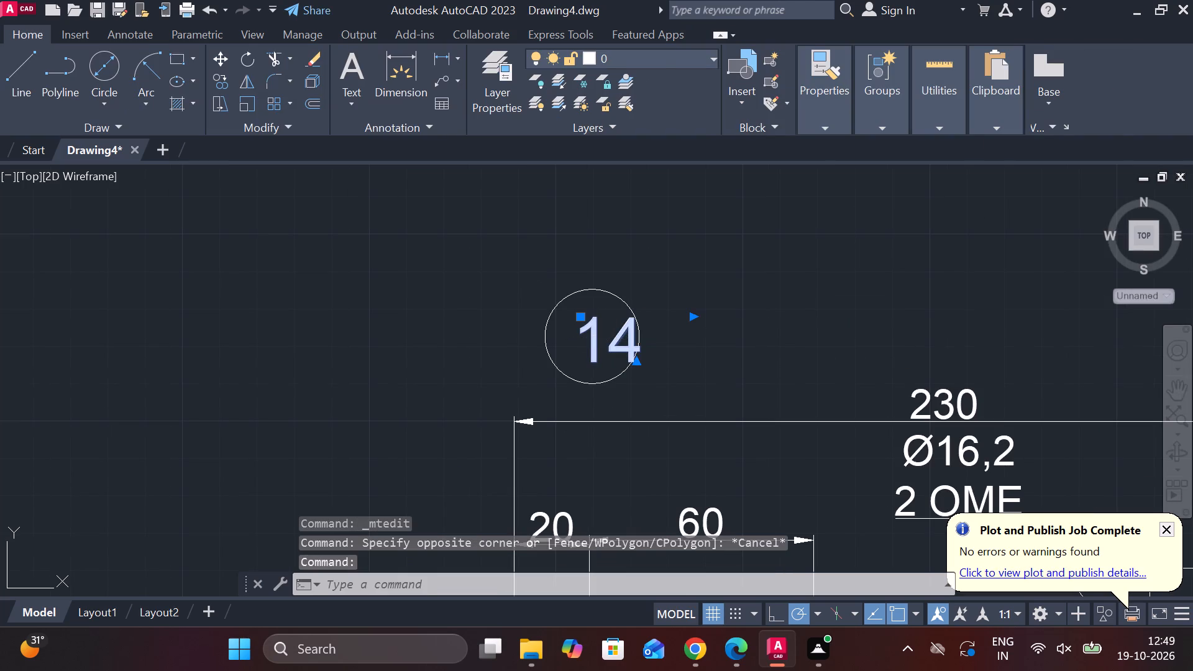
pyautogui.press('Escape')
pyautogui.click(588, 332)
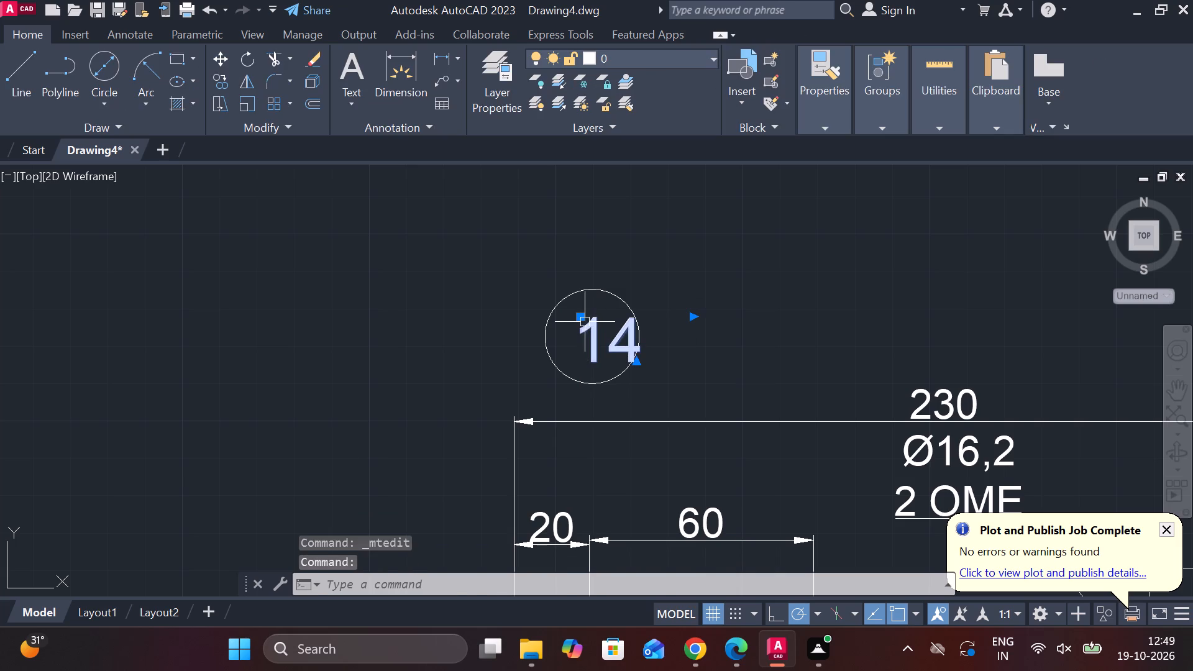
pyautogui.click(583, 316)
pyautogui.scroll(2, 570, 312)
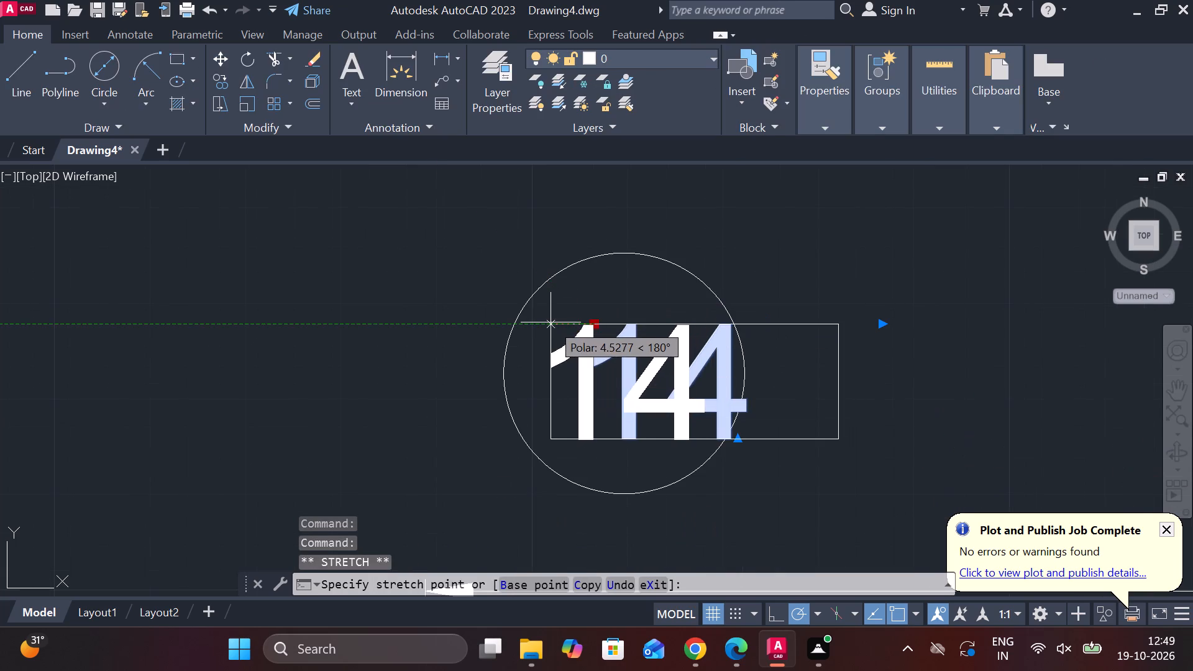
pyautogui.click(551, 322)
pyautogui.press('Escape')
# Move the dimensioned views of parts 14 and 15 together, with their circled numbers, to just below parts 5 and 9.
pyautogui.scroll(-5, 638, 344)
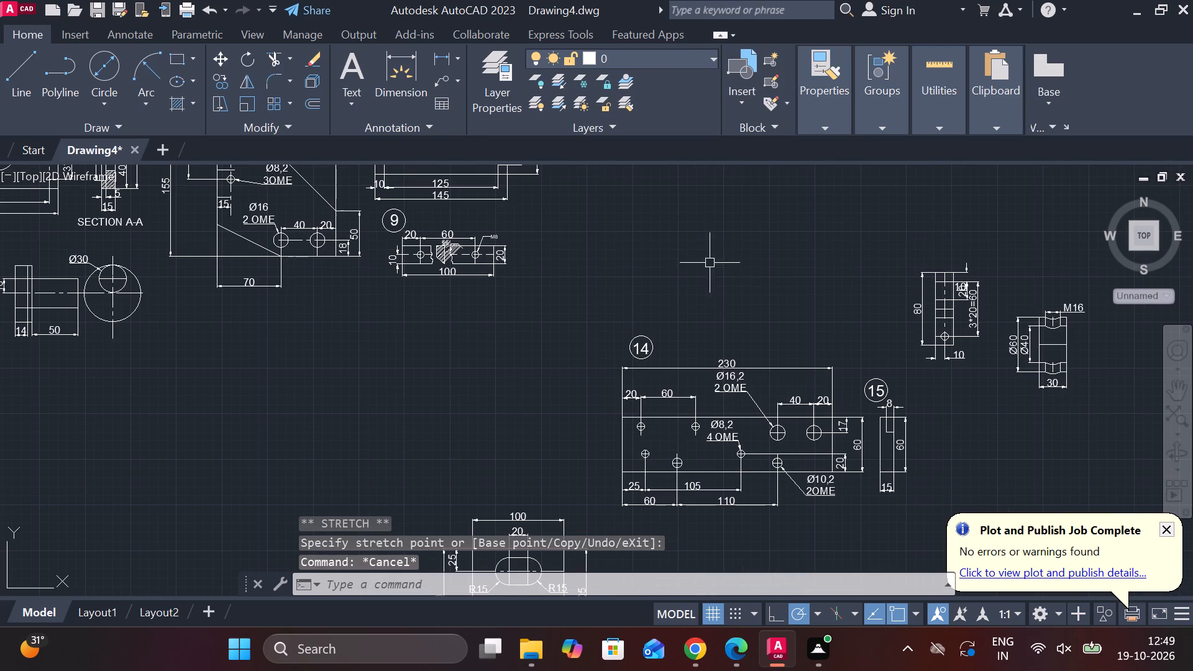
pyautogui.moveTo(705, 339); pyautogui.dragTo(695, 268, button='middle')
pyautogui.click(555, 234)
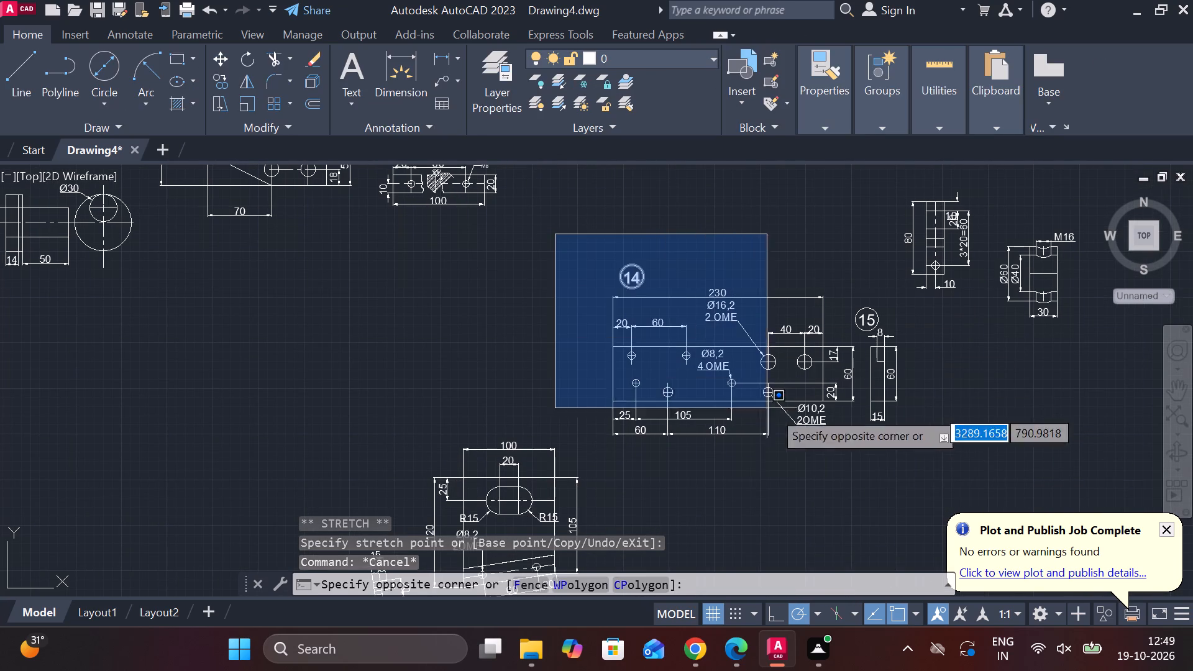
pyautogui.click(907, 445)
pyautogui.press('m')
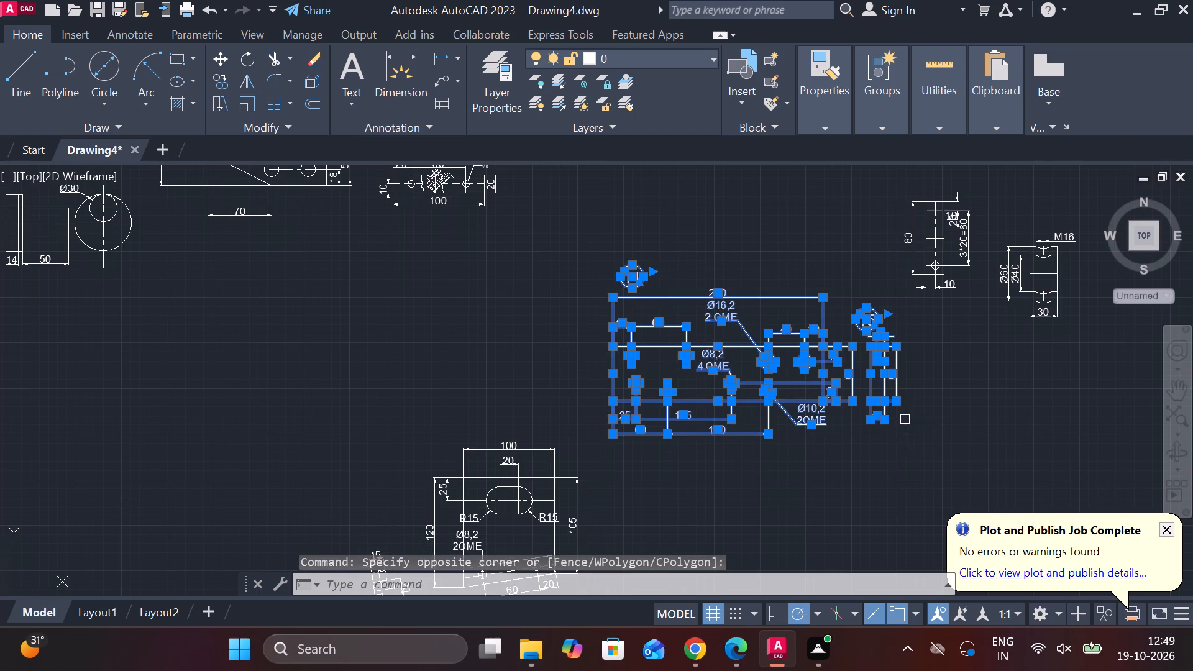
pyautogui.press('Return')
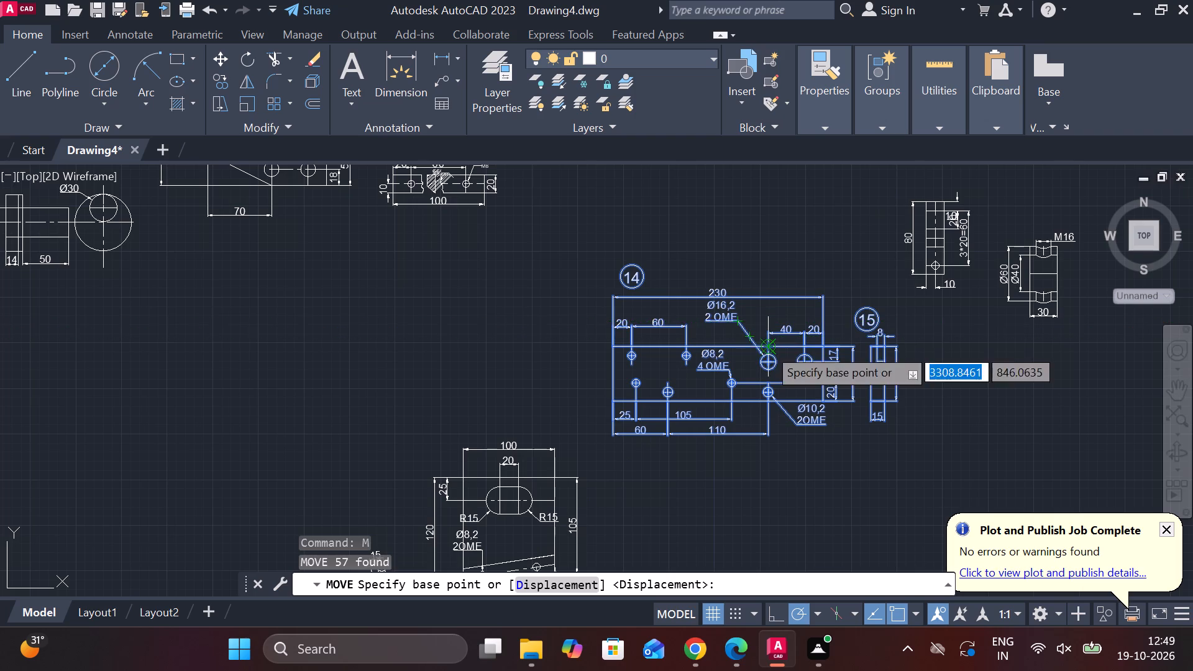
pyautogui.scroll(-3, 790, 363)
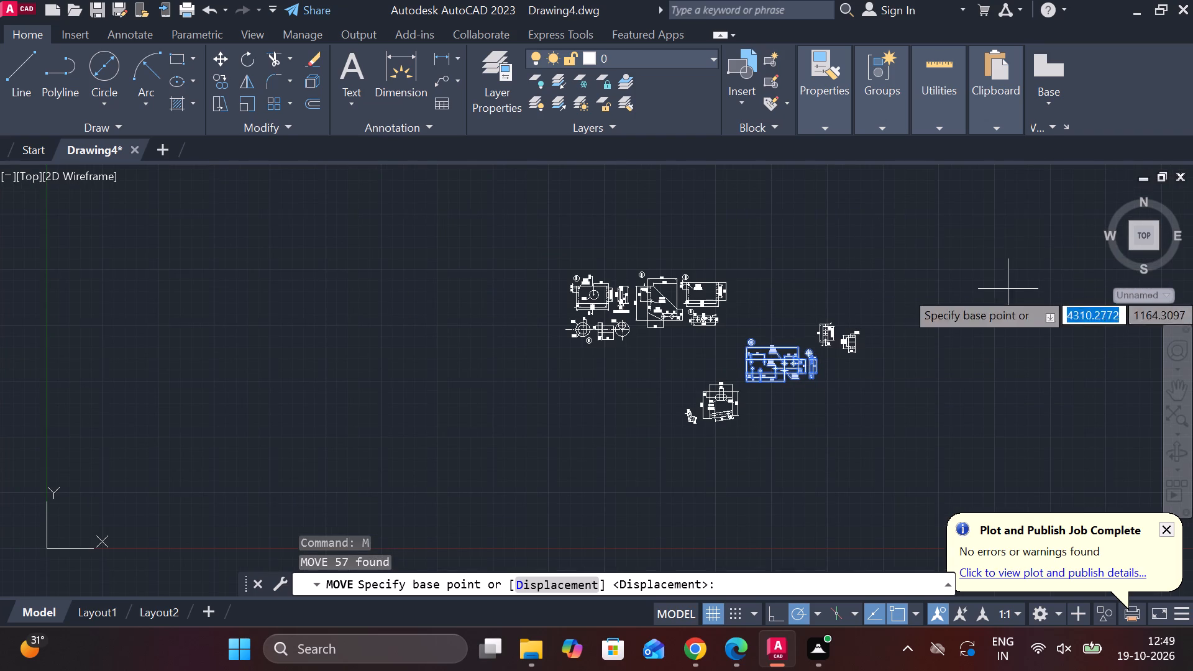
pyautogui.scroll(2, 815, 419)
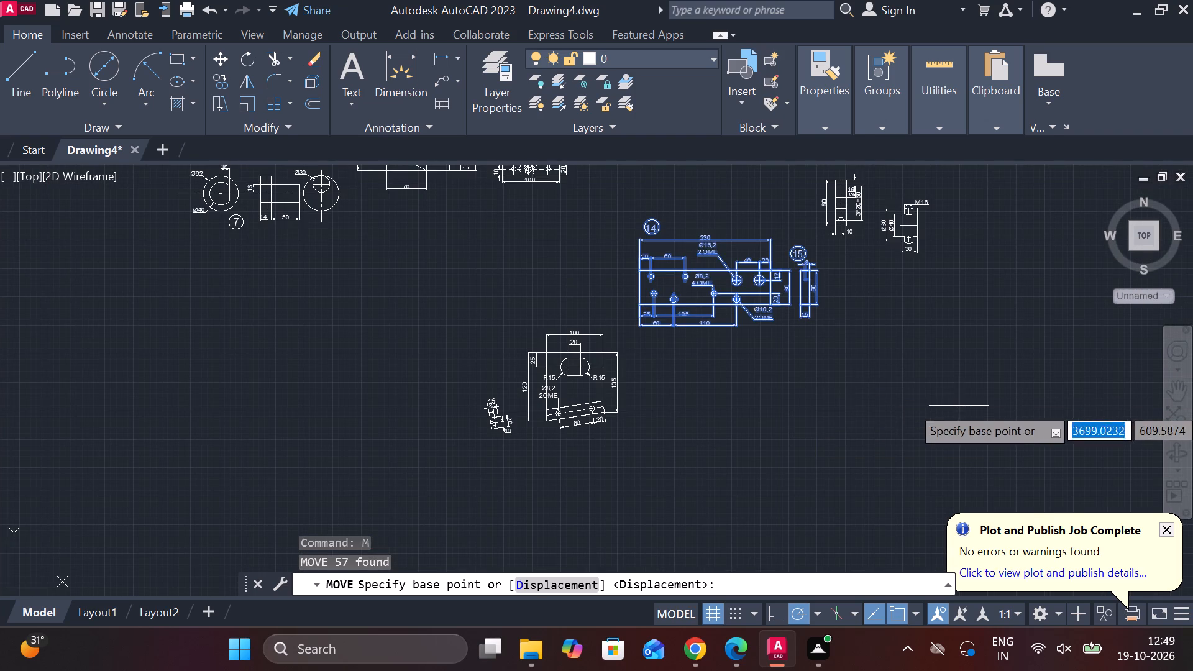
pyautogui.click(959, 406)
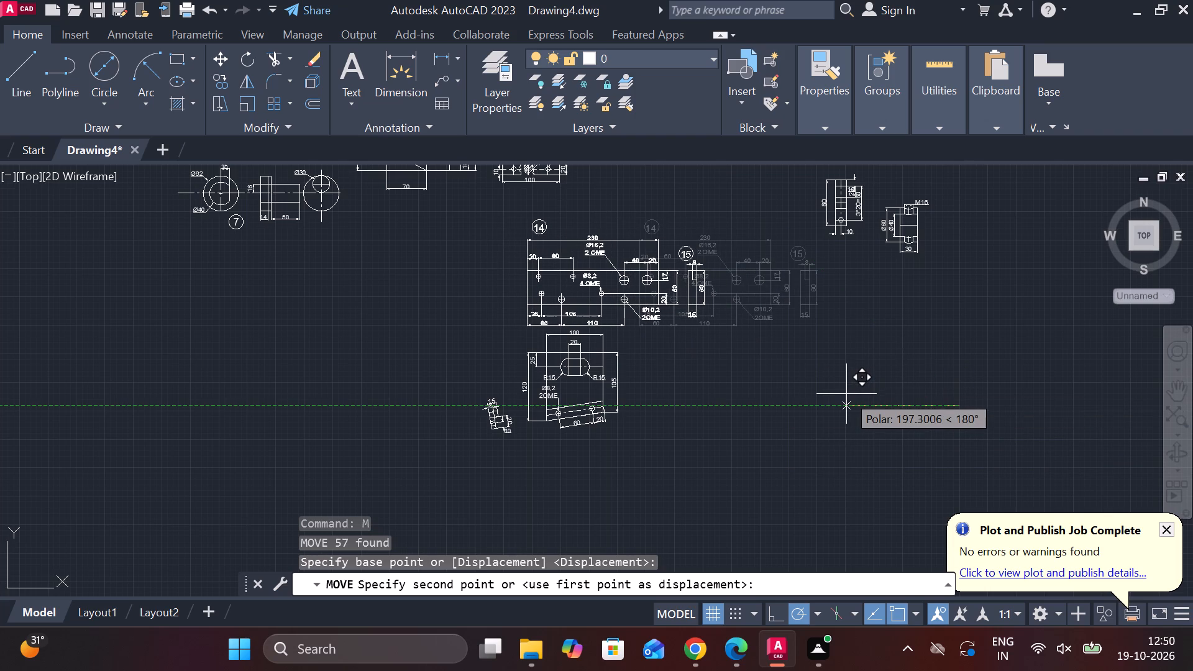
pyautogui.middleClick(862, 396)
pyautogui.moveTo(833, 369); pyautogui.dragTo(977, 404, button='middle')
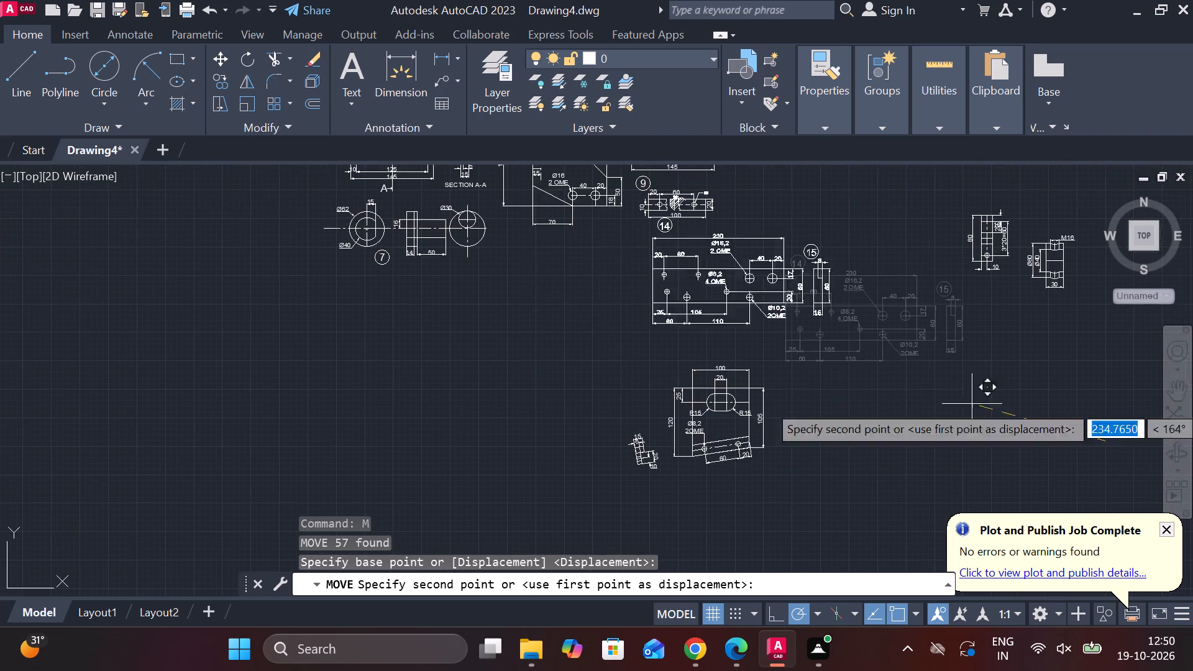
pyautogui.scroll(2, 815, 357)
pyautogui.scroll(-3, 731, 314)
pyautogui.moveTo(739, 340); pyautogui.dragTo(777, 429, button='middle')
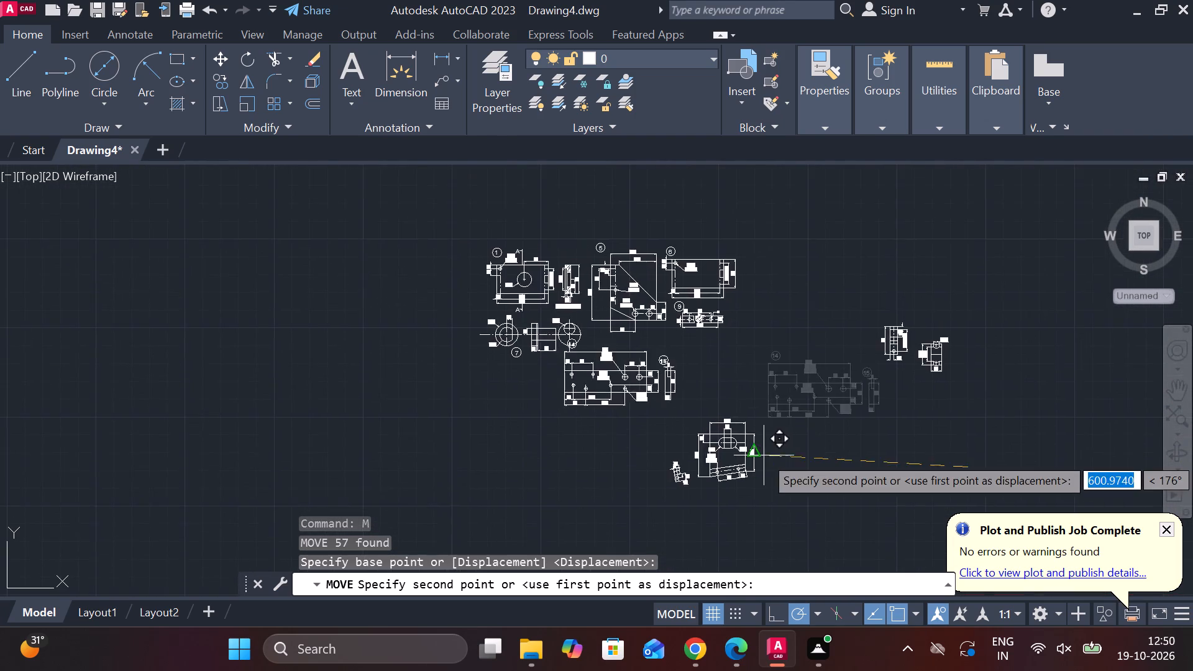
pyautogui.scroll(2, 764, 455)
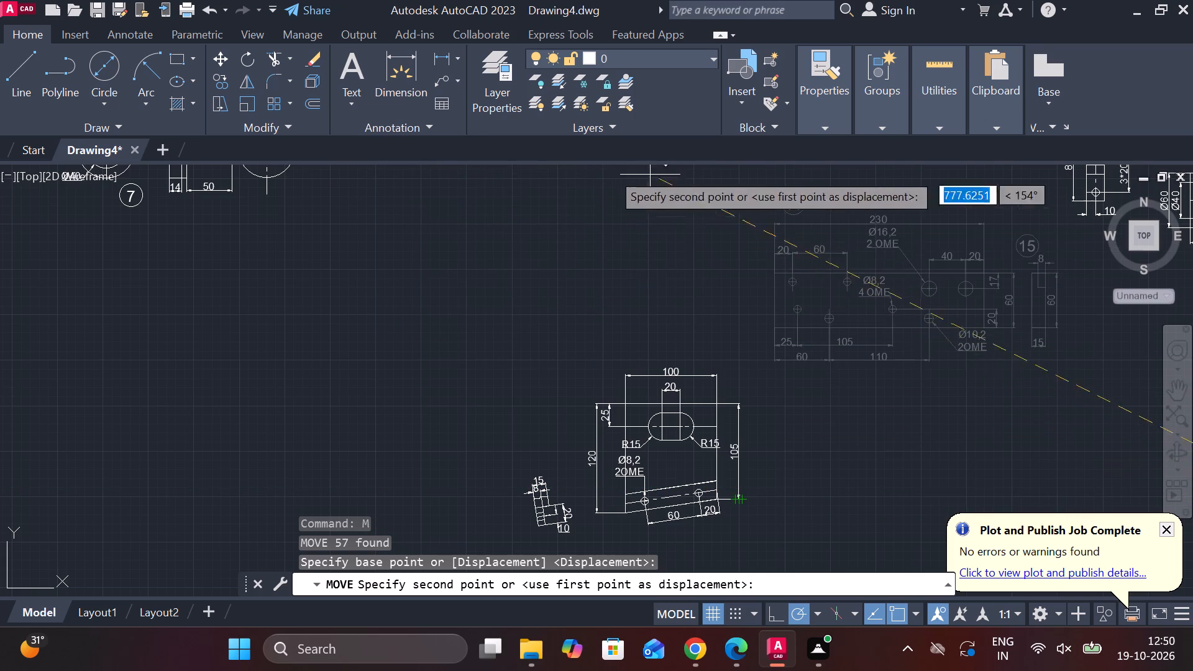
pyautogui.scroll(-2, 580, 265)
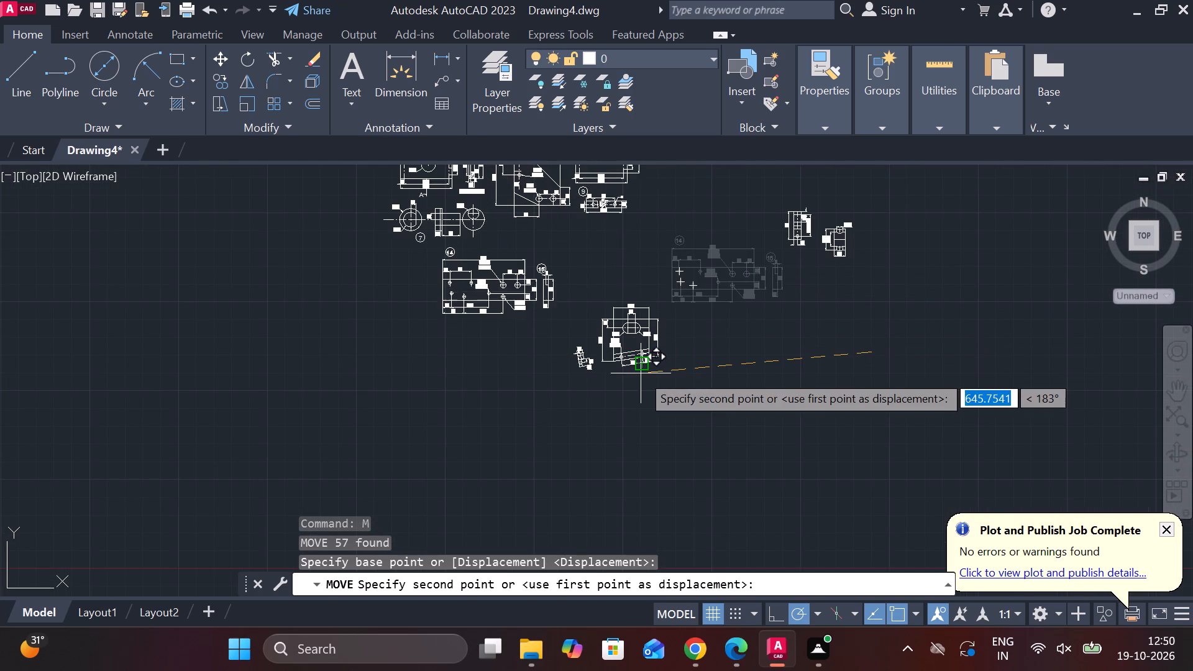
pyautogui.scroll(2, 610, 393)
pyautogui.moveTo(700, 517); pyautogui.dragTo(762, 537, button='middle')
pyautogui.scroll(-1, 572, 368)
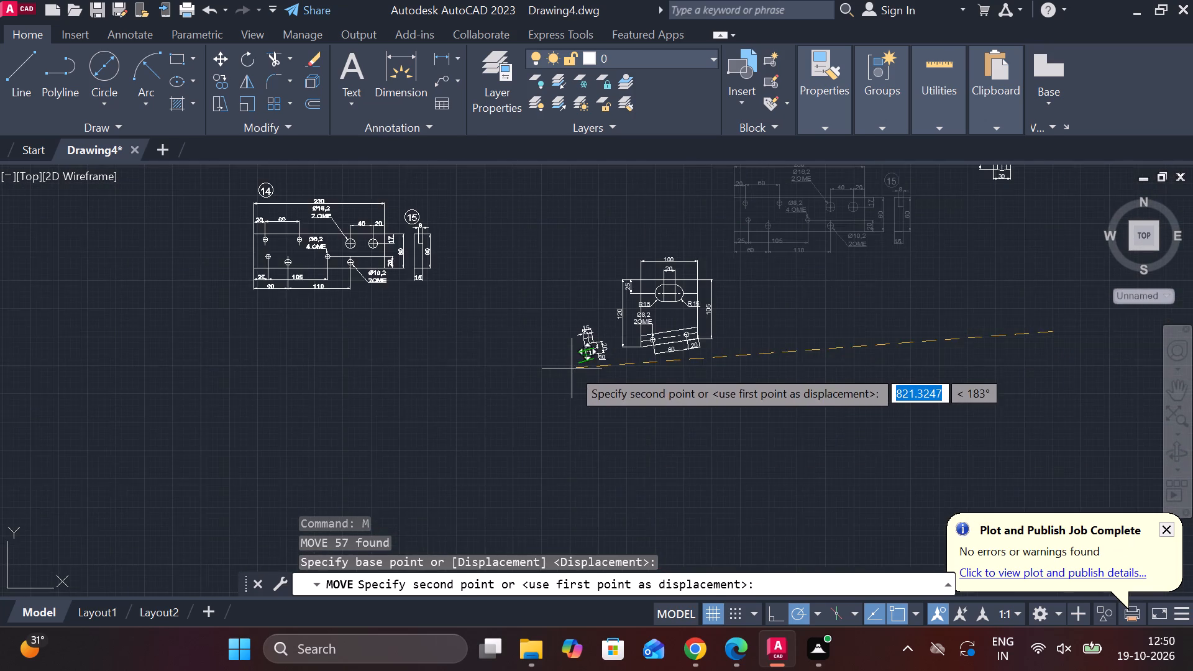
pyautogui.moveTo(607, 431); pyautogui.dragTo(752, 454, button='middle')
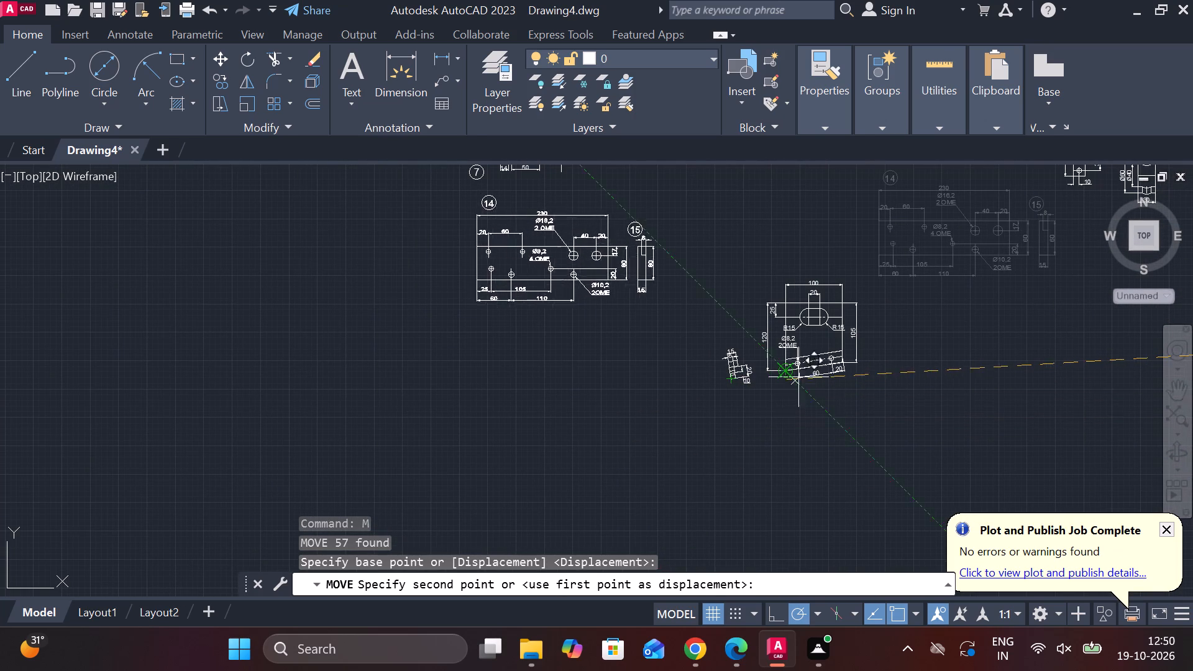
pyautogui.moveTo(939, 343); pyautogui.dragTo(946, 442, button='middle')
pyautogui.moveTo(959, 430); pyautogui.dragTo(946, 484, button='middle')
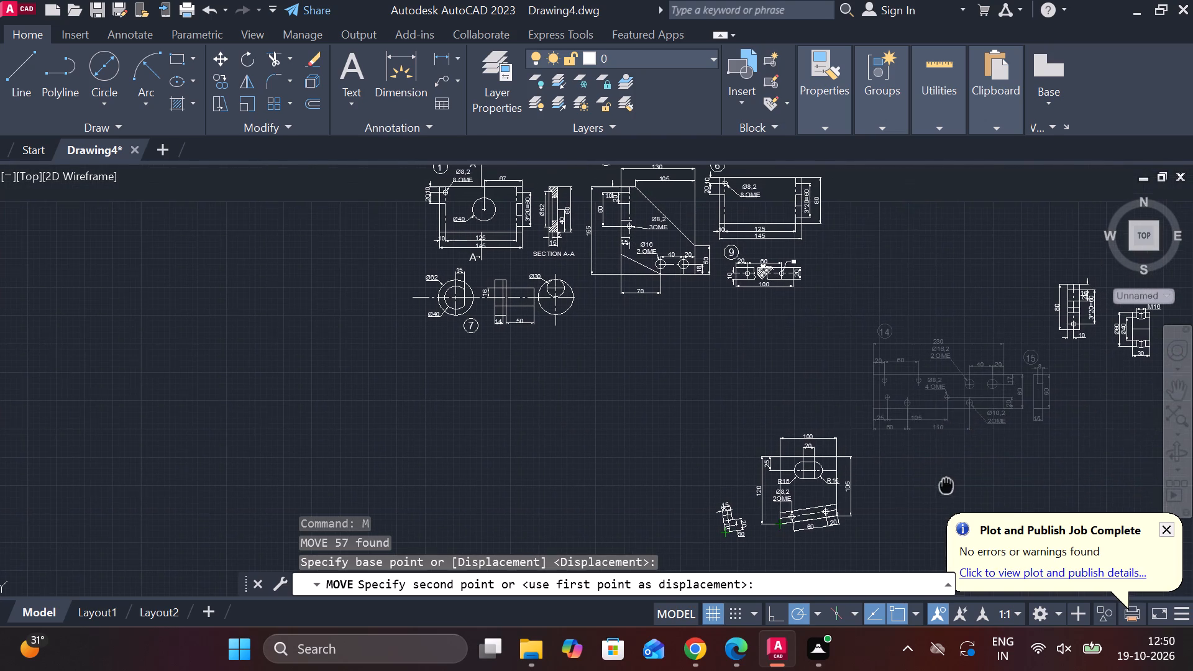
pyautogui.moveTo(1082, 362); pyautogui.dragTo(1011, 415, button='middle')
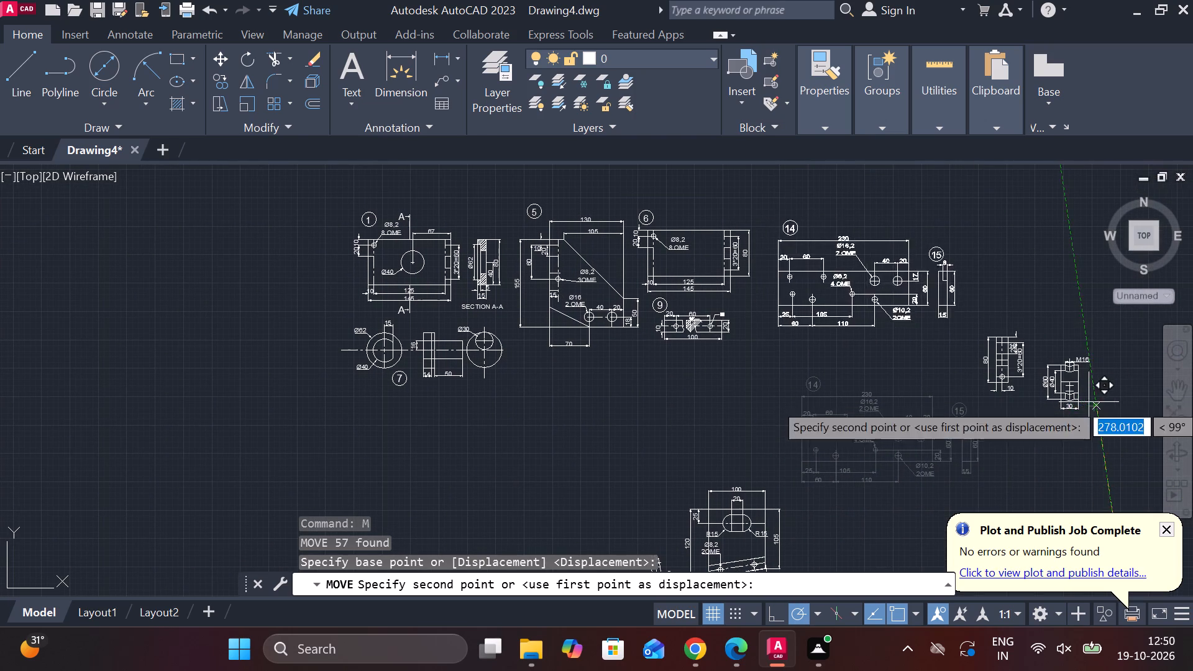
pyautogui.click(833, 528)
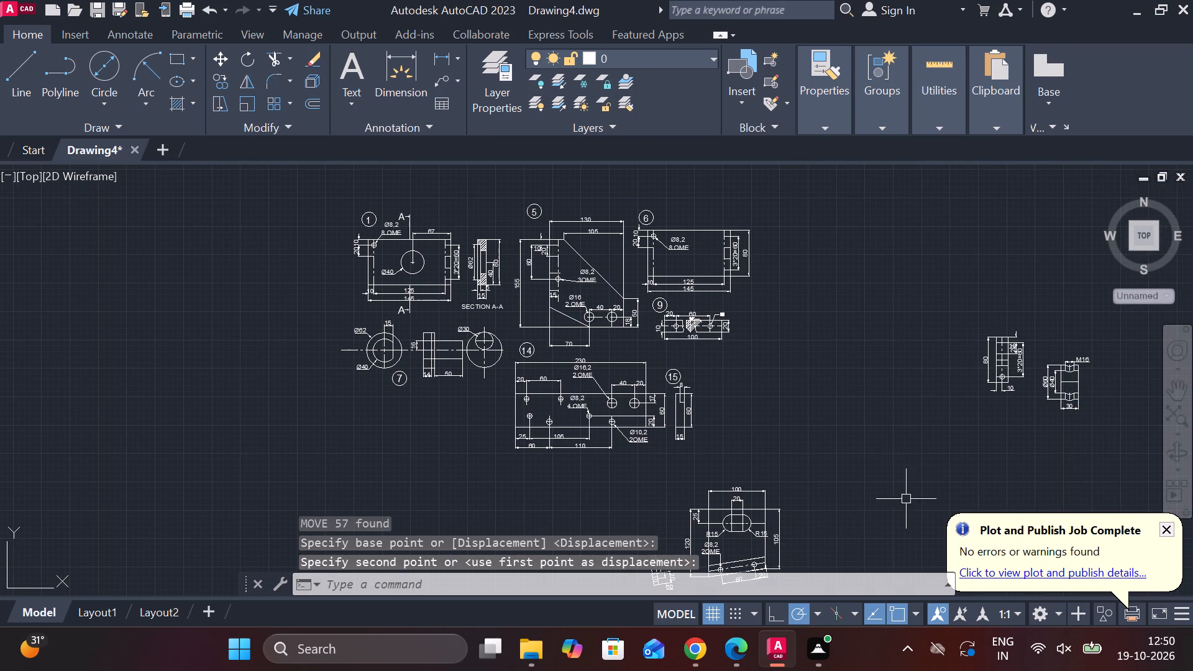
# Add a horizontal linear dimension from the slot's right arc centre to the 100 by 120 plate's right edge, in line with the 20 dimension.
pyautogui.moveTo(885, 438); pyautogui.dragTo(864, 411, button='middle')
pyautogui.scroll(1, 754, 433)
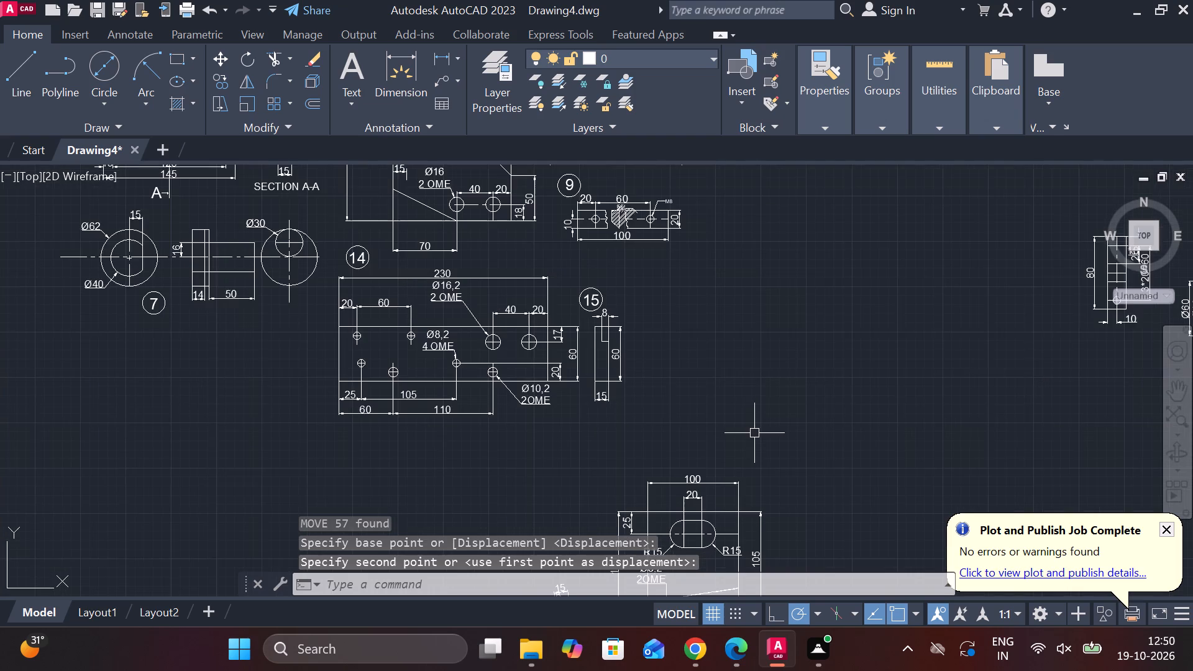
pyautogui.moveTo(756, 437); pyautogui.dragTo(716, 260, button='middle')
pyautogui.scroll(1, 644, 383)
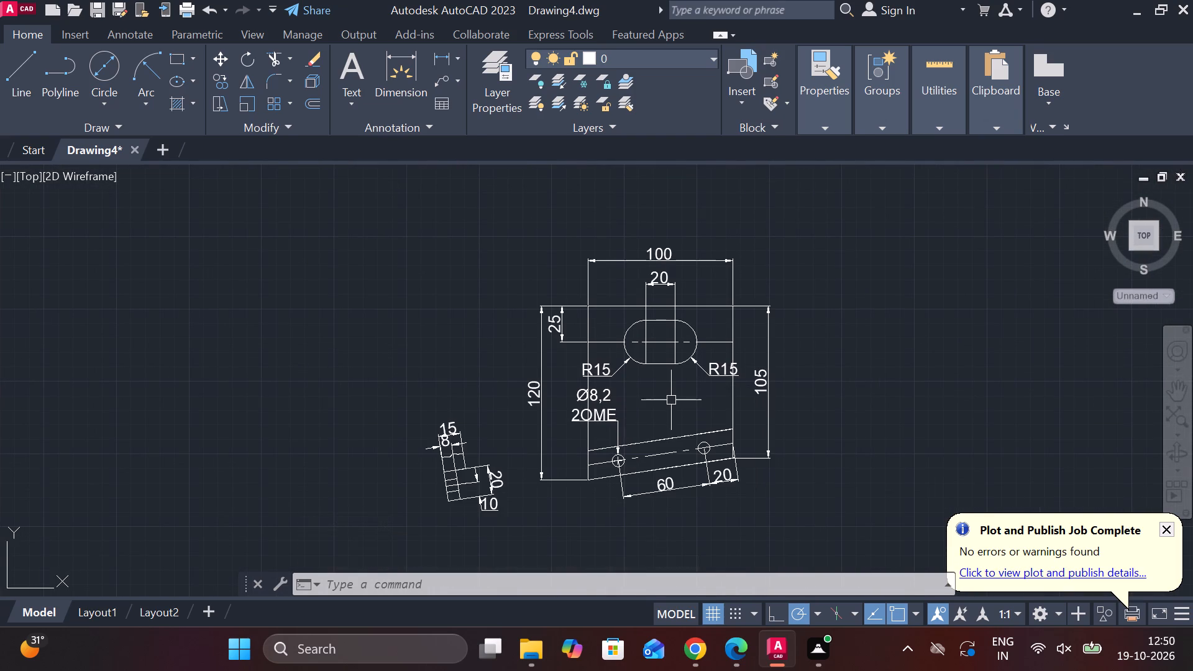
pyautogui.scroll(1, 710, 306)
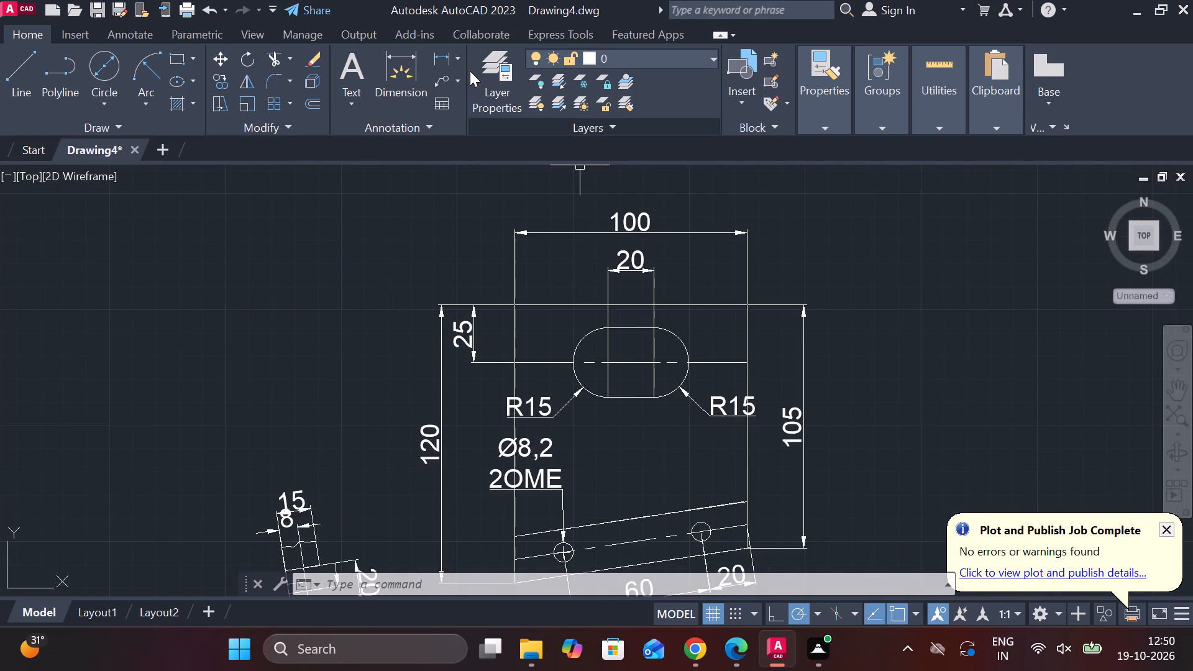
pyautogui.click(445, 58)
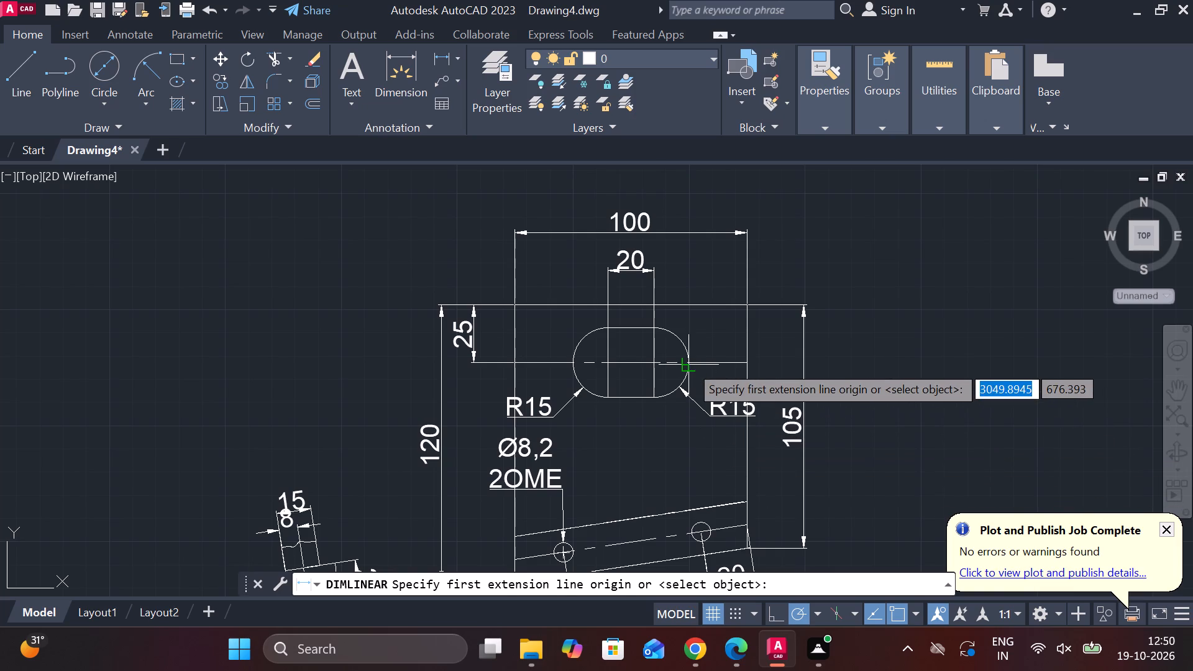
pyautogui.click(653, 364)
pyautogui.click(746, 342)
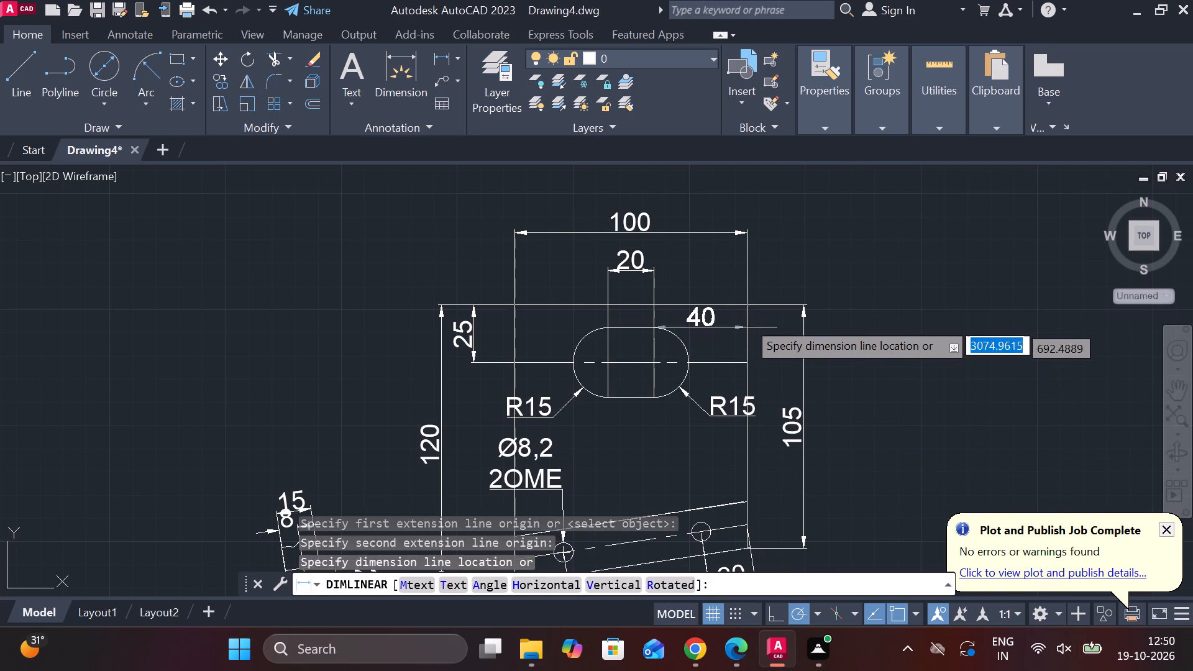
pyautogui.click(652, 272)
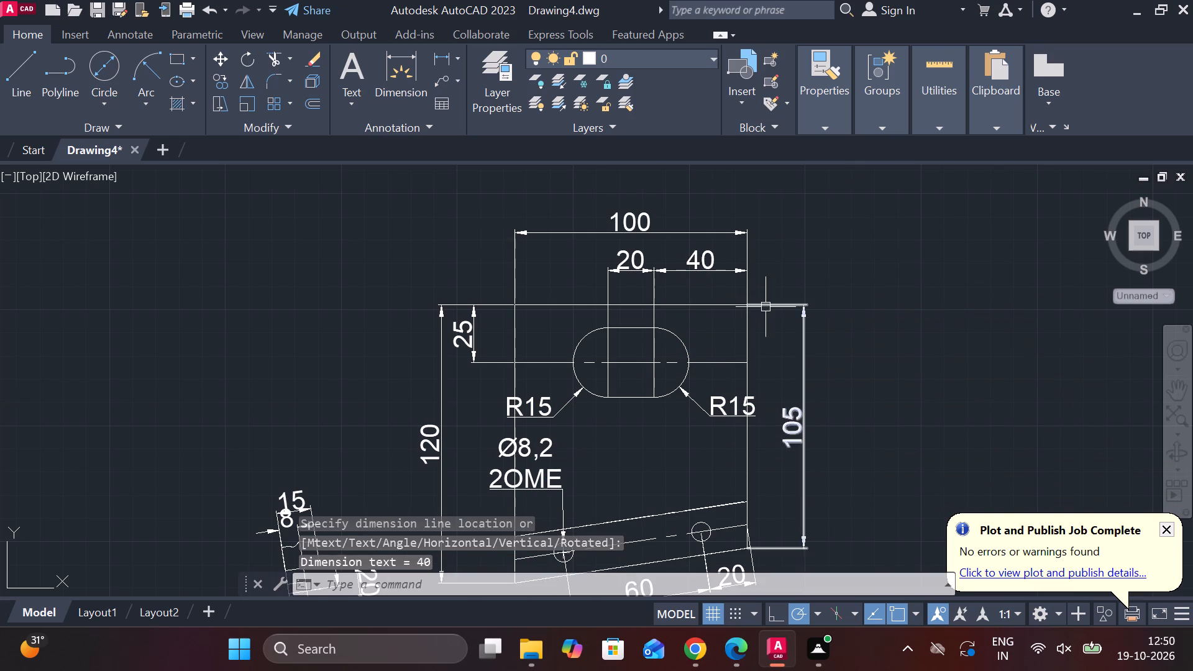
# Shift the R15 label on the slot's left side about 25 units horizontally so it sits inside the plate outline.
pyautogui.moveTo(769, 308); pyautogui.dragTo(769, 224, button='middle')
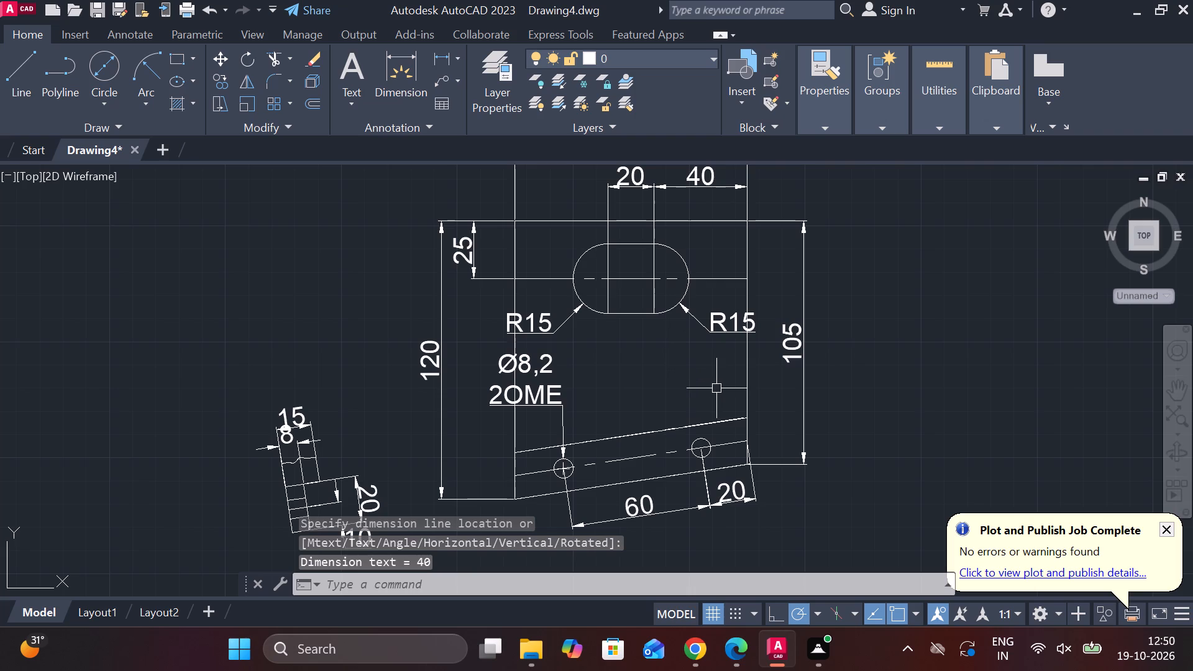
pyautogui.scroll(2, 549, 332)
pyautogui.click(538, 329)
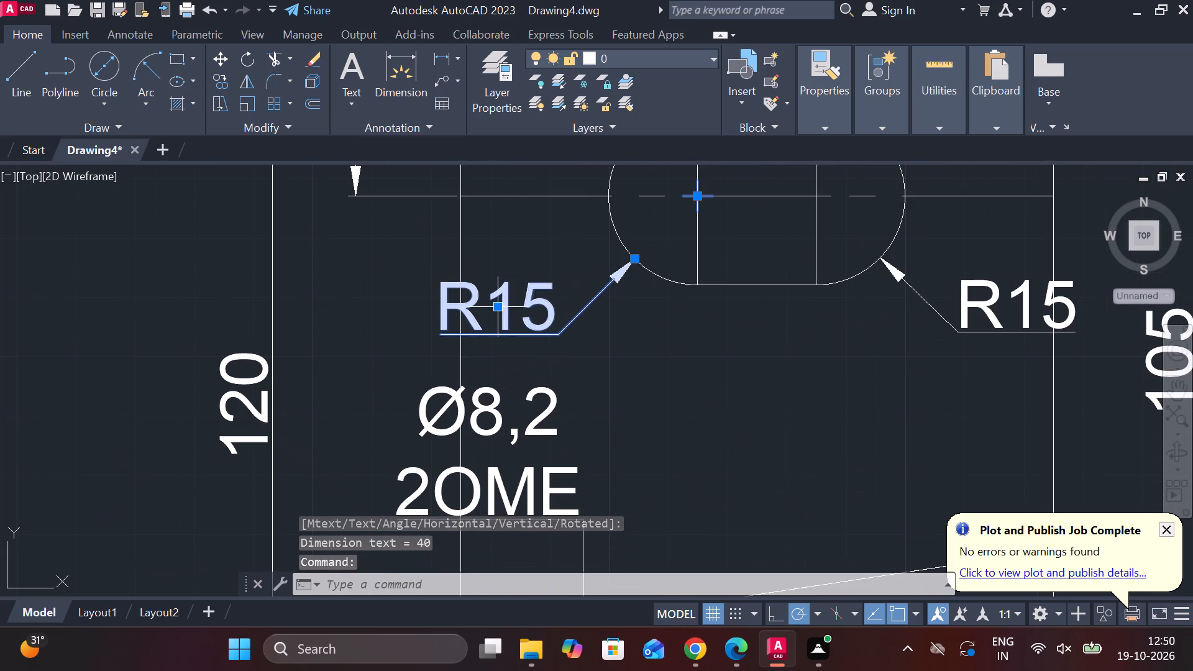
pyautogui.moveTo(497, 309); pyautogui.dragTo(504, 309)
pyautogui.click(645, 301)
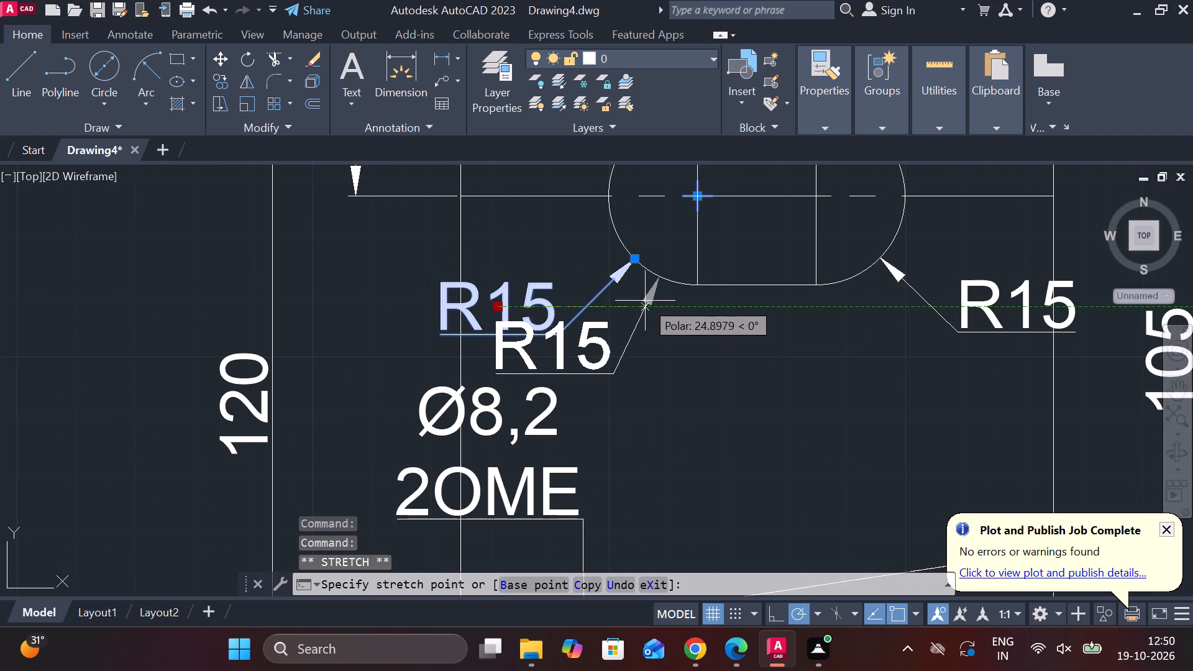
pyautogui.moveTo(665, 390); pyautogui.dragTo(668, 314, button='middle')
pyautogui.press('Escape')
pyautogui.scroll(-1, 601, 411)
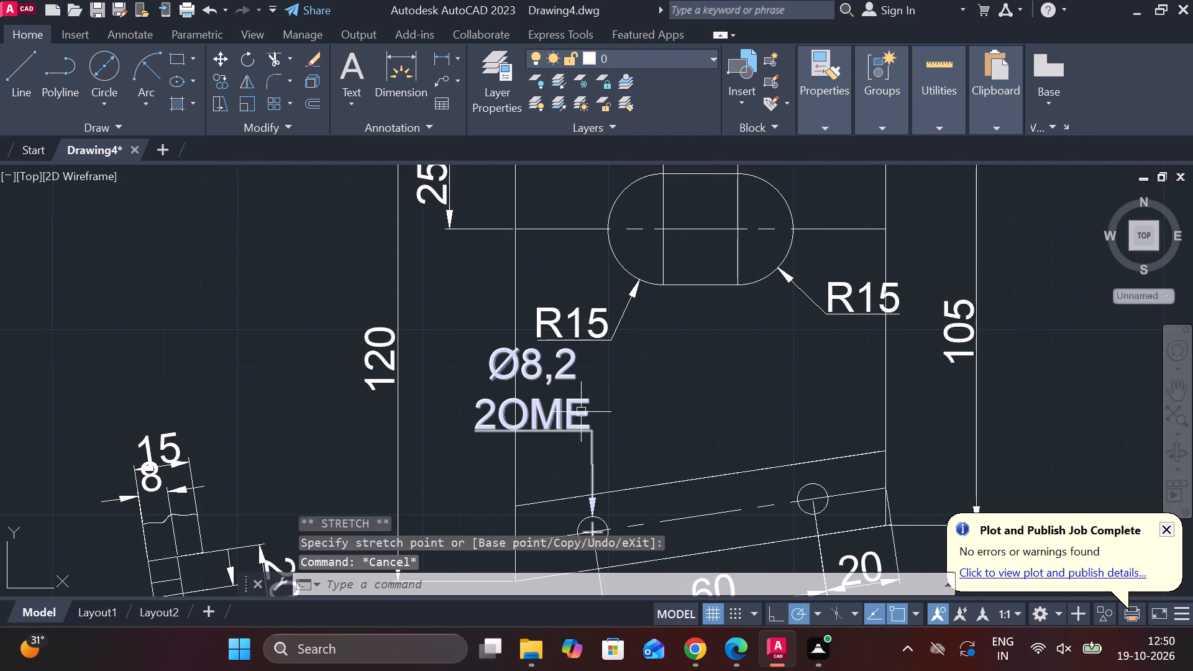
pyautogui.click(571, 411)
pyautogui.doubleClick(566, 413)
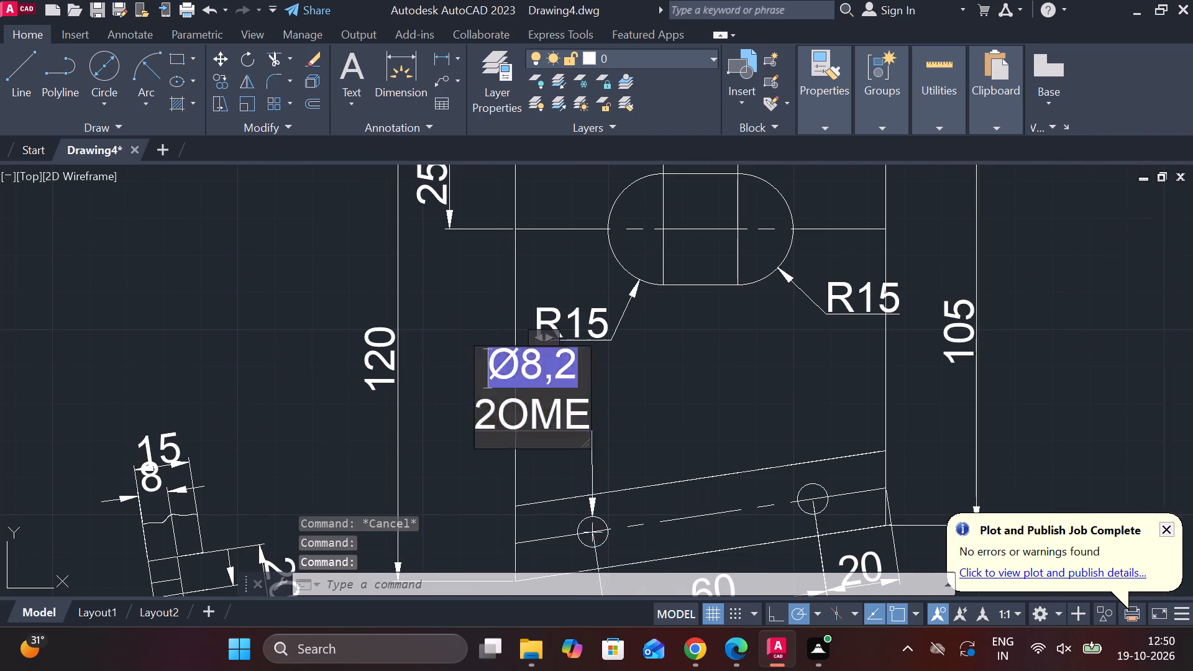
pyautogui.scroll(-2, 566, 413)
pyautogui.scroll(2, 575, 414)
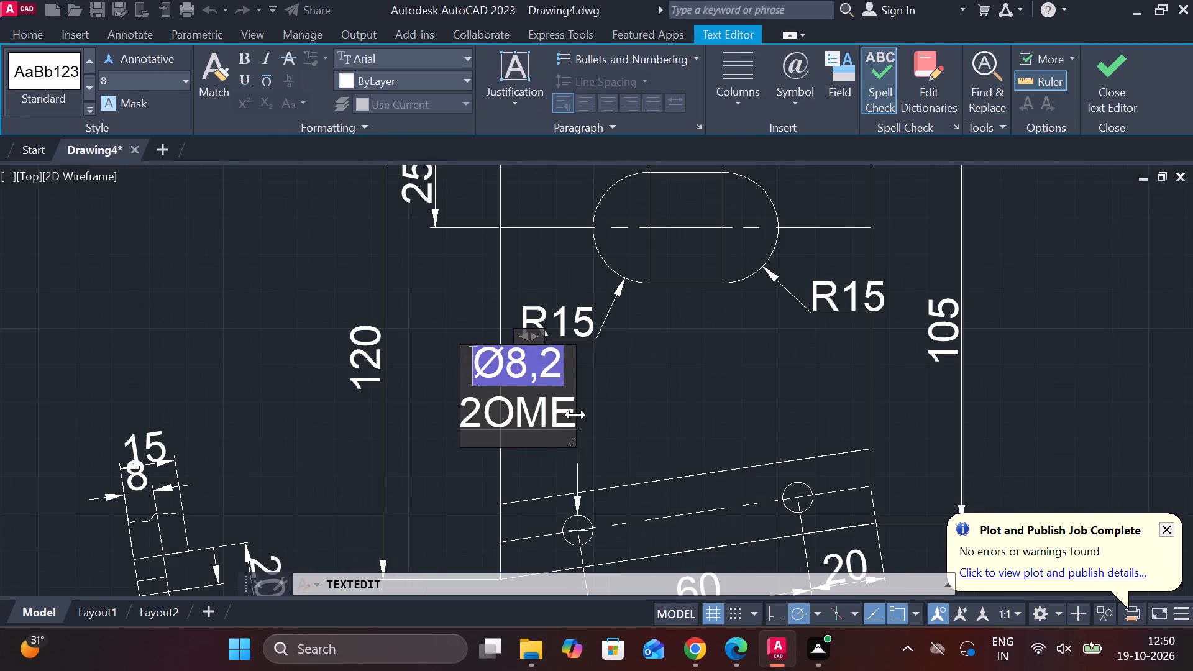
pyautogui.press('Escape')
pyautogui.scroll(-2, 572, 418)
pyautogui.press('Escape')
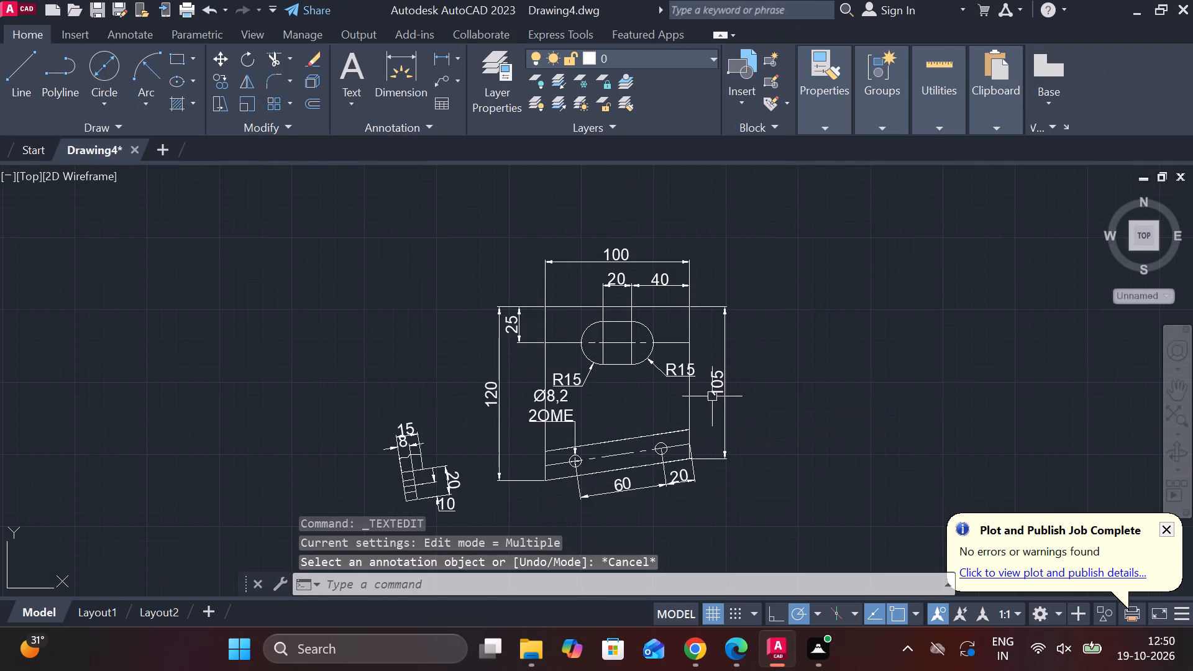
# Reposition the Ø8,2 2OME hole label inside the plate outline, above and to the right of the left hole.
pyautogui.scroll(3, 596, 425)
pyautogui.scroll(-6, 460, 386)
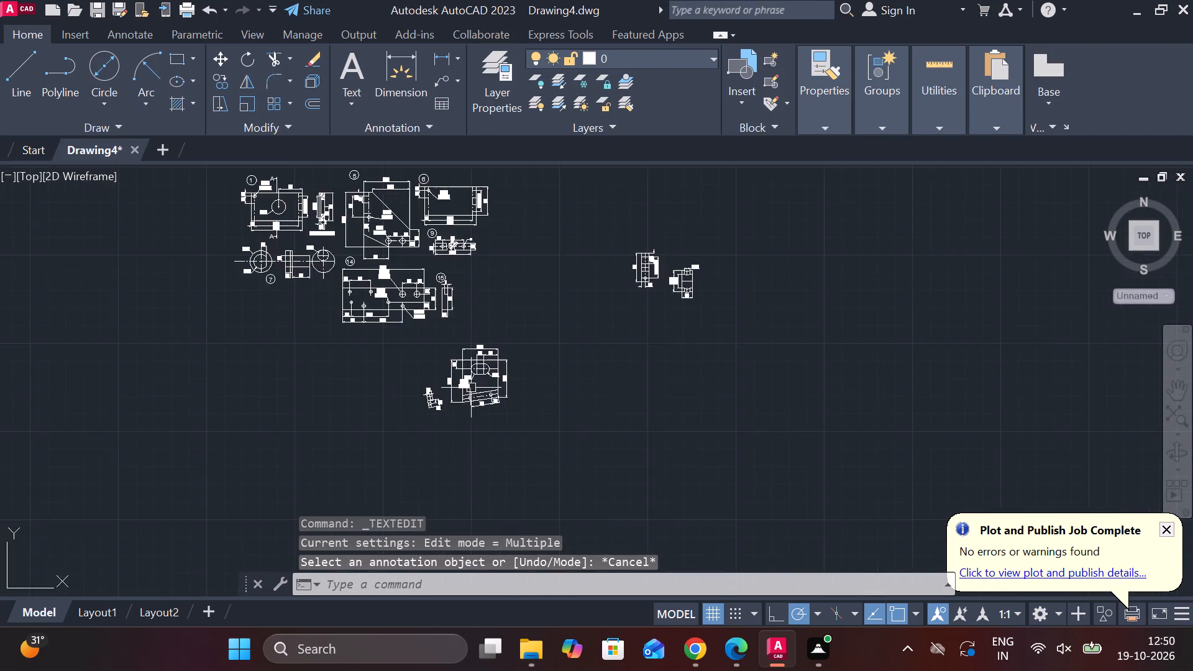
pyautogui.scroll(6, 463, 390)
pyautogui.click(493, 371)
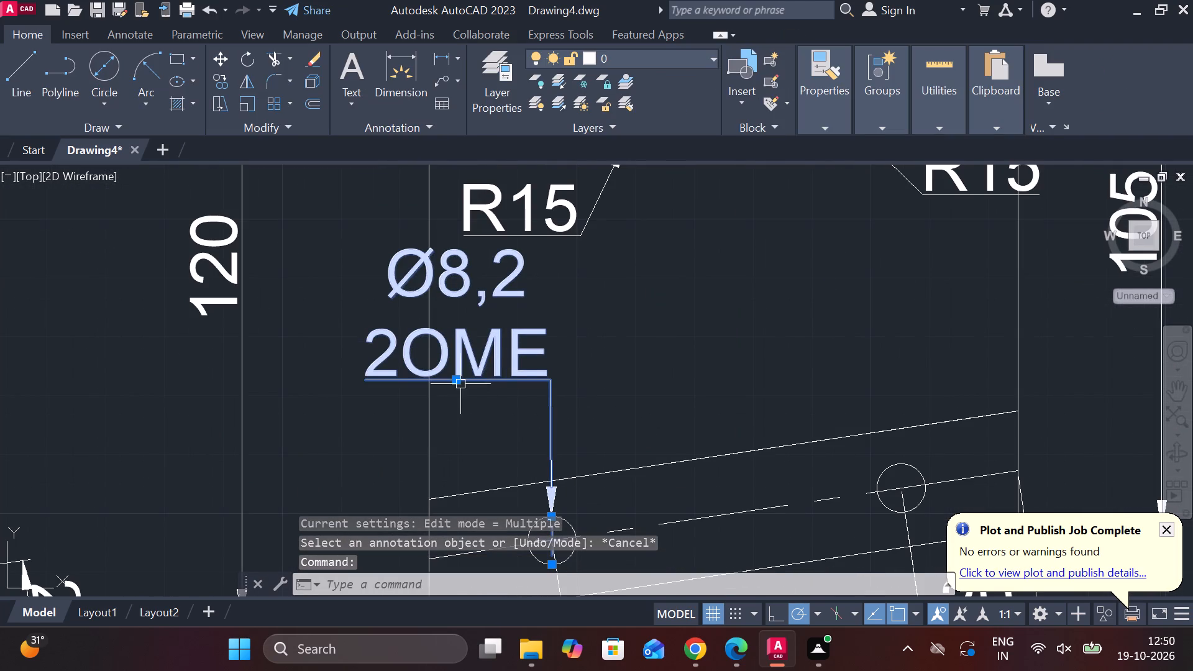
pyautogui.click(457, 384)
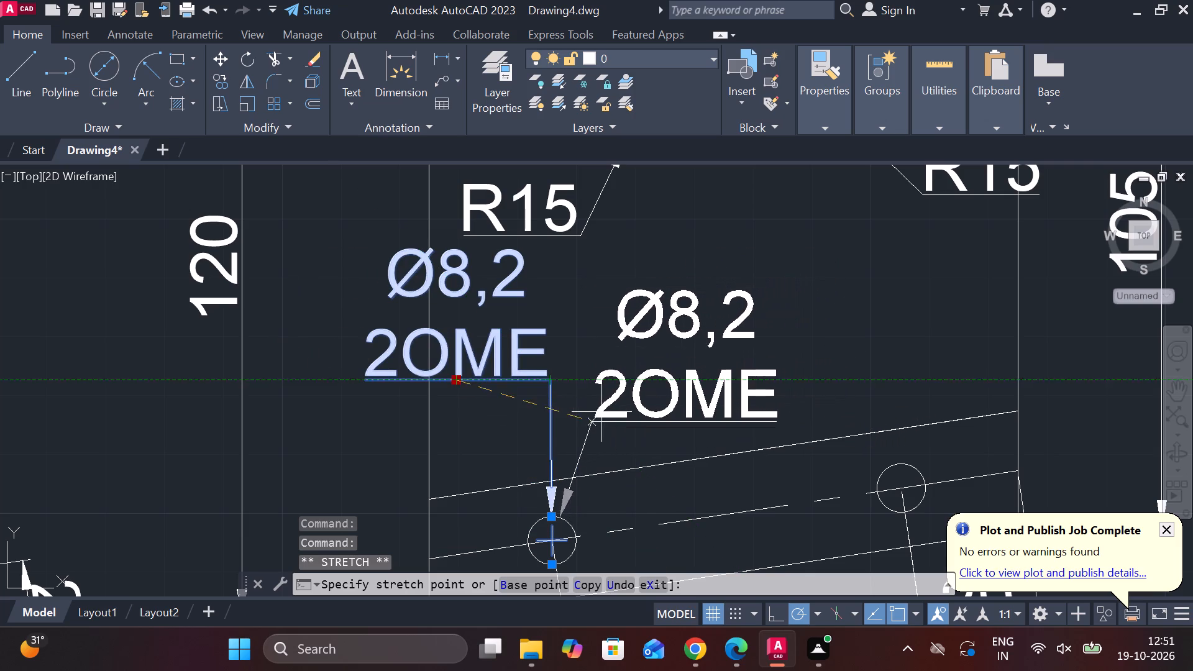
pyautogui.click(601, 412)
pyautogui.press('Escape')
pyautogui.moveTo(799, 360); pyautogui.dragTo(773, 359, button='middle')
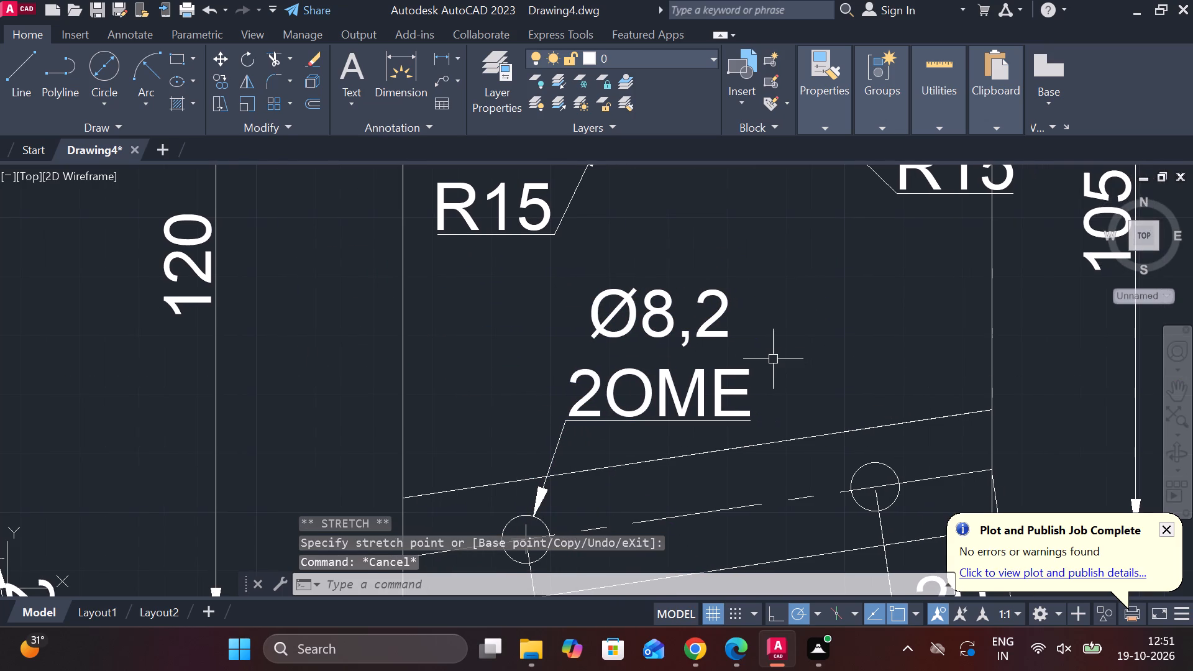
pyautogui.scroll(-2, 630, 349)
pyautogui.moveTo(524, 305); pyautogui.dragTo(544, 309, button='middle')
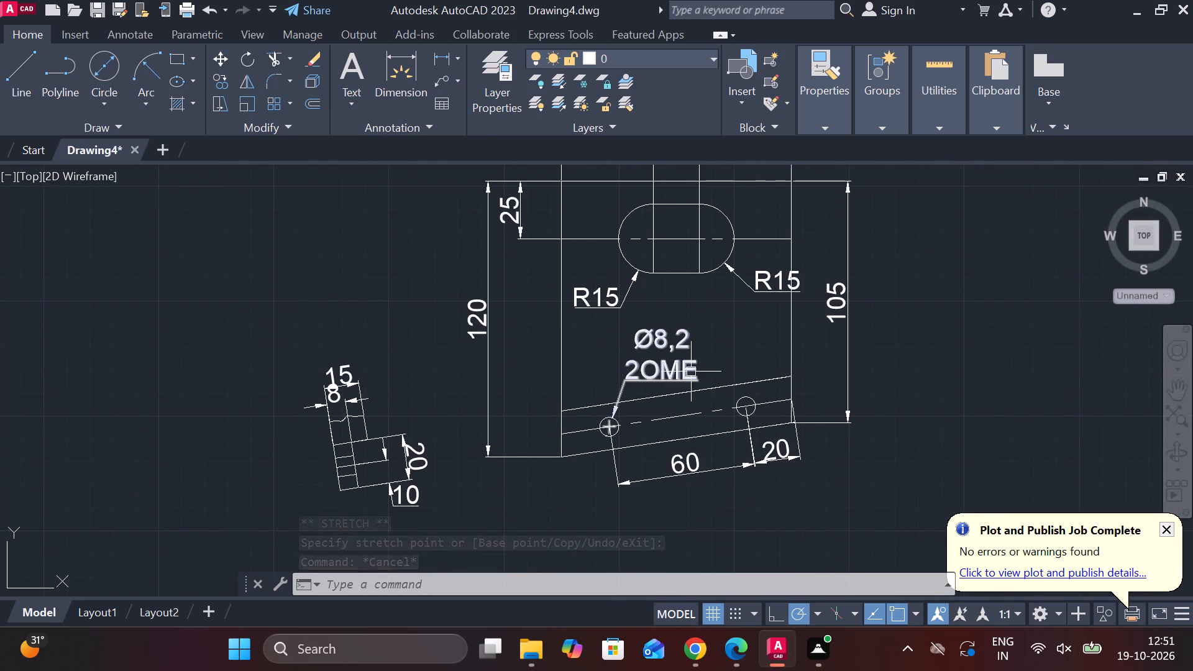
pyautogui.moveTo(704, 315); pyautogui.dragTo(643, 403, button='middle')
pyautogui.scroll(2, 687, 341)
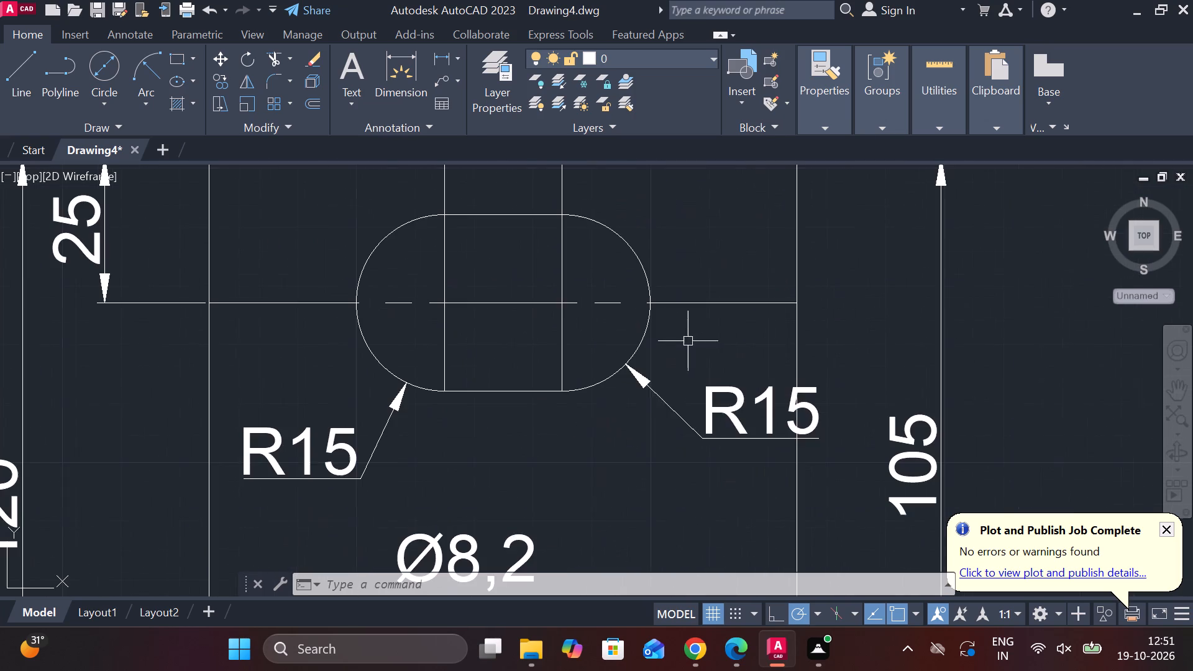
# Reposition the R15 label of the slot's right arc so its leader and text sit inside the plate outline.
pyautogui.click(733, 404)
pyautogui.click(763, 414)
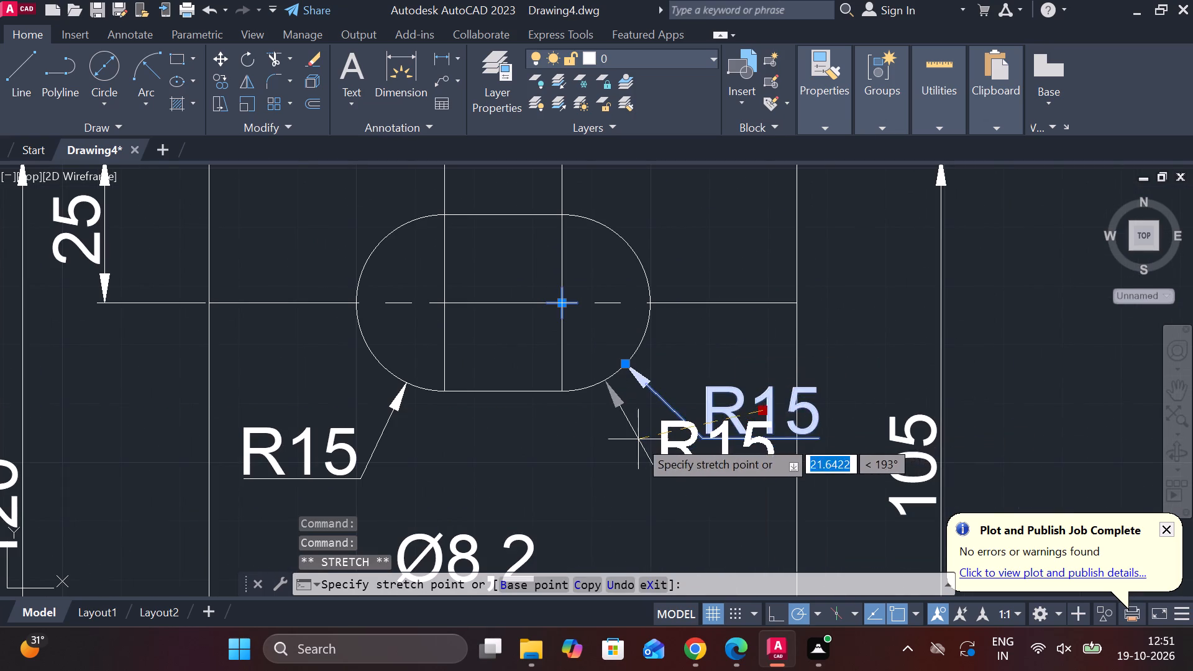
pyautogui.click(638, 439)
pyautogui.press('Escape')
# Move the 15 dimension of the small tilted side view about 10 units farther out, clear of the 8 dimension.
pyautogui.scroll(-1, 797, 446)
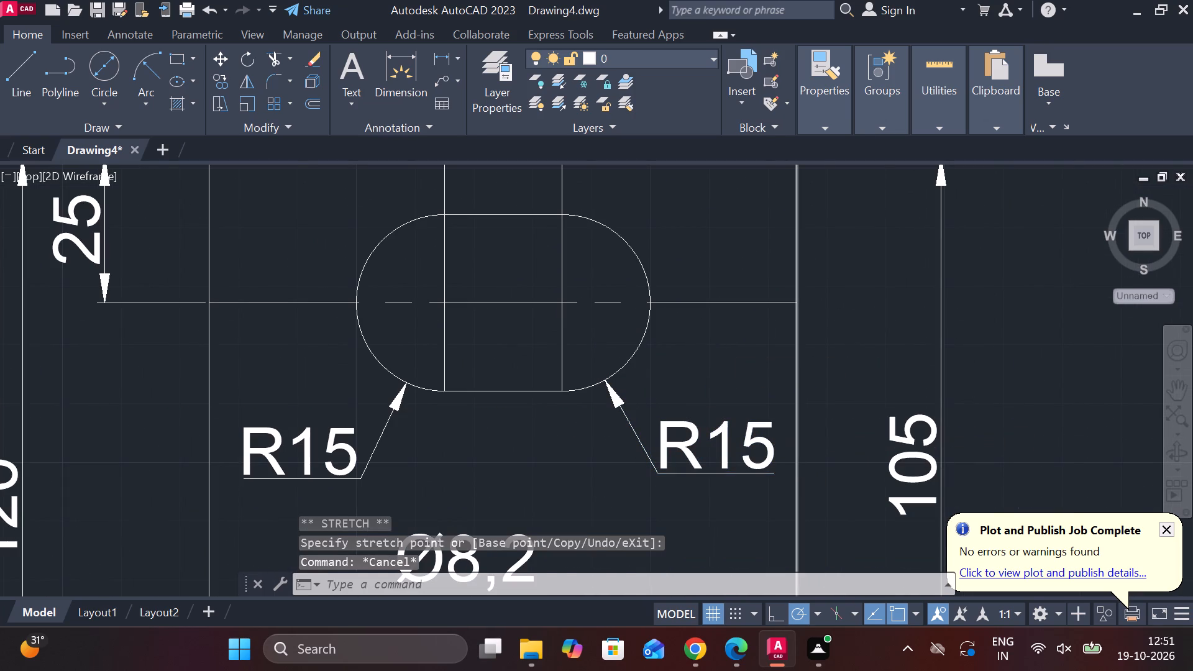
pyautogui.moveTo(759, 500); pyautogui.dragTo(771, 301, button='middle')
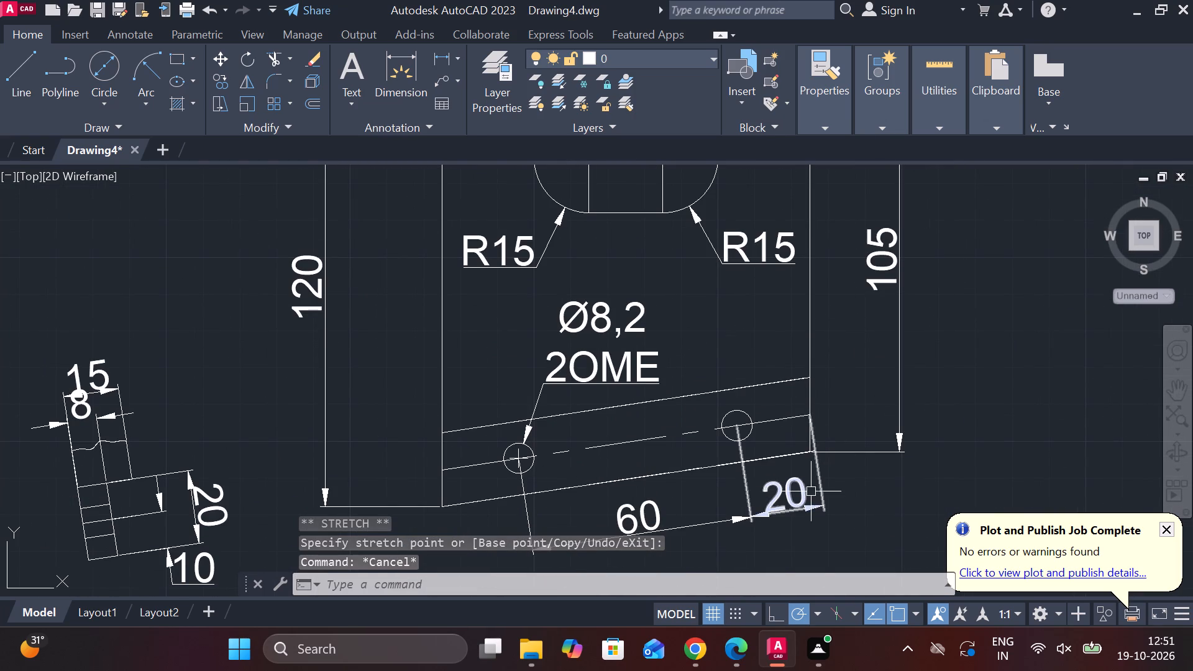
pyautogui.moveTo(681, 521); pyautogui.dragTo(767, 435, button='middle')
pyautogui.moveTo(613, 439); pyautogui.dragTo(769, 440, button='middle')
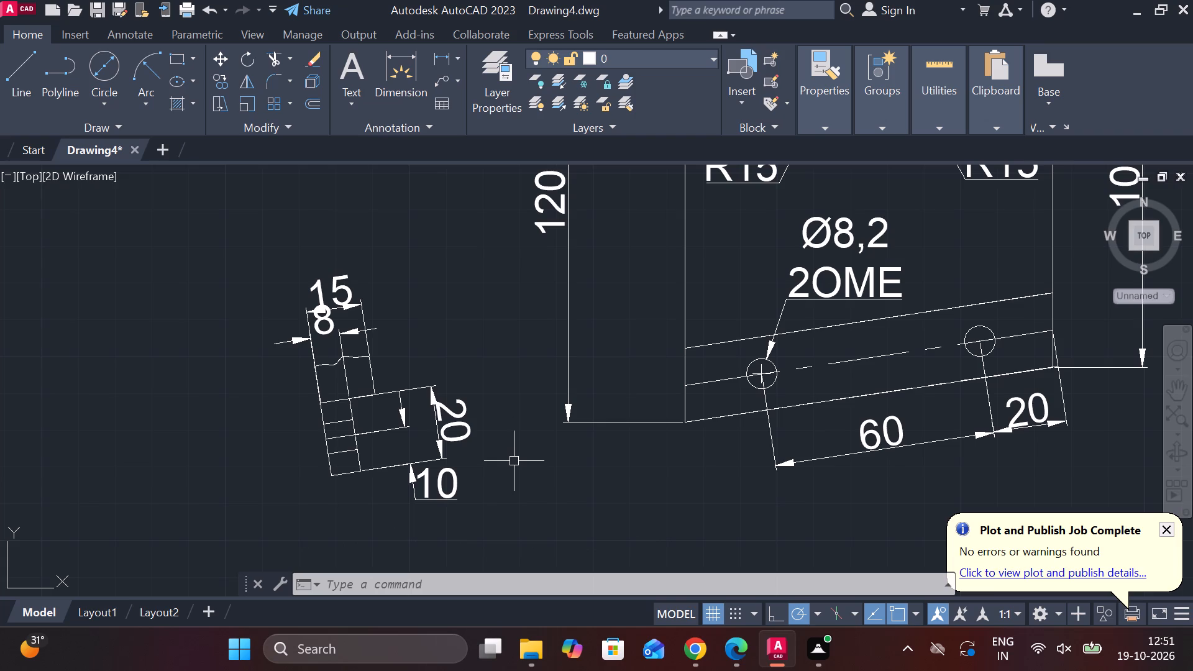
pyautogui.scroll(-1, 577, 453)
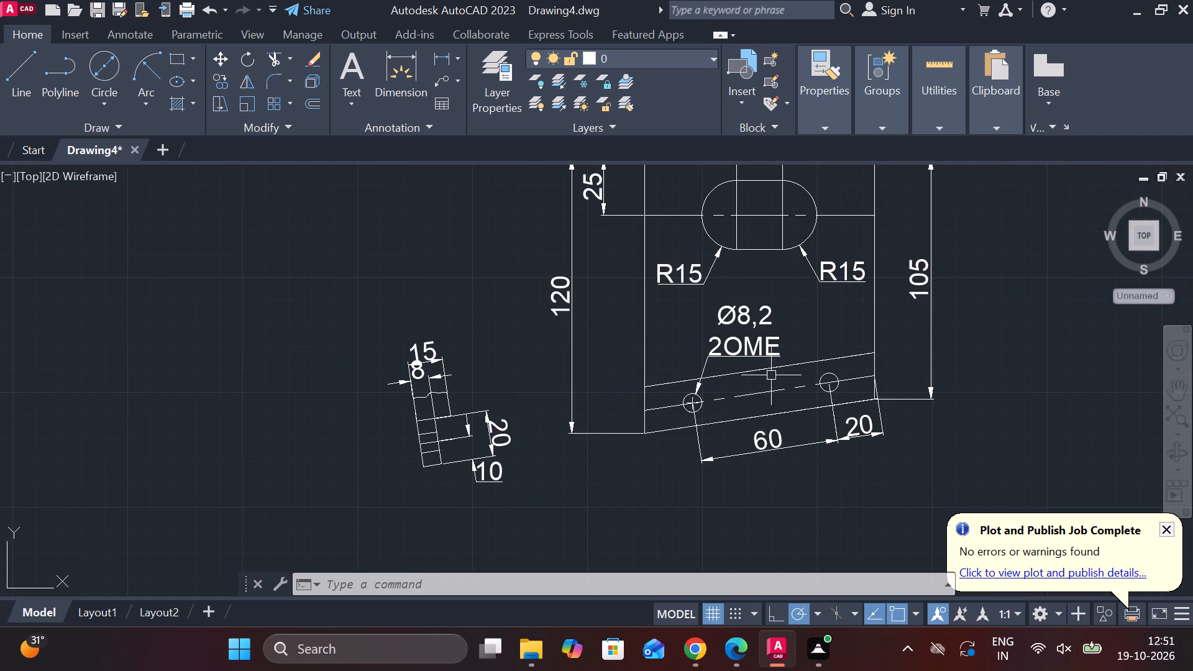
pyautogui.scroll(-1, 730, 372)
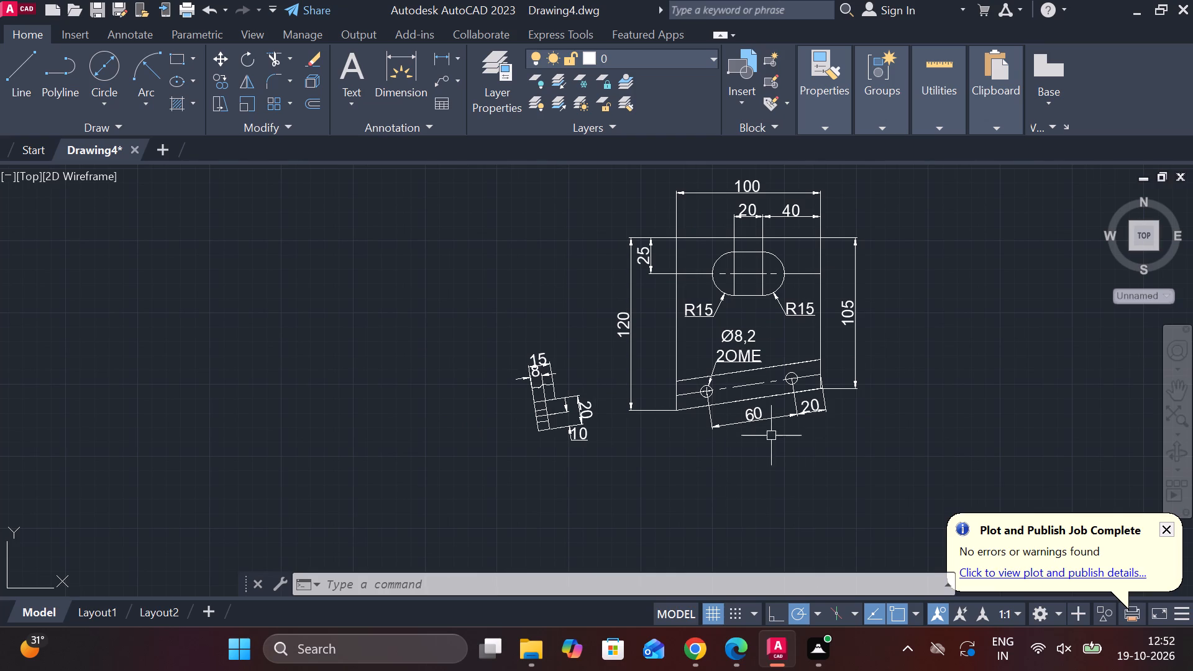
pyautogui.scroll(2, 594, 434)
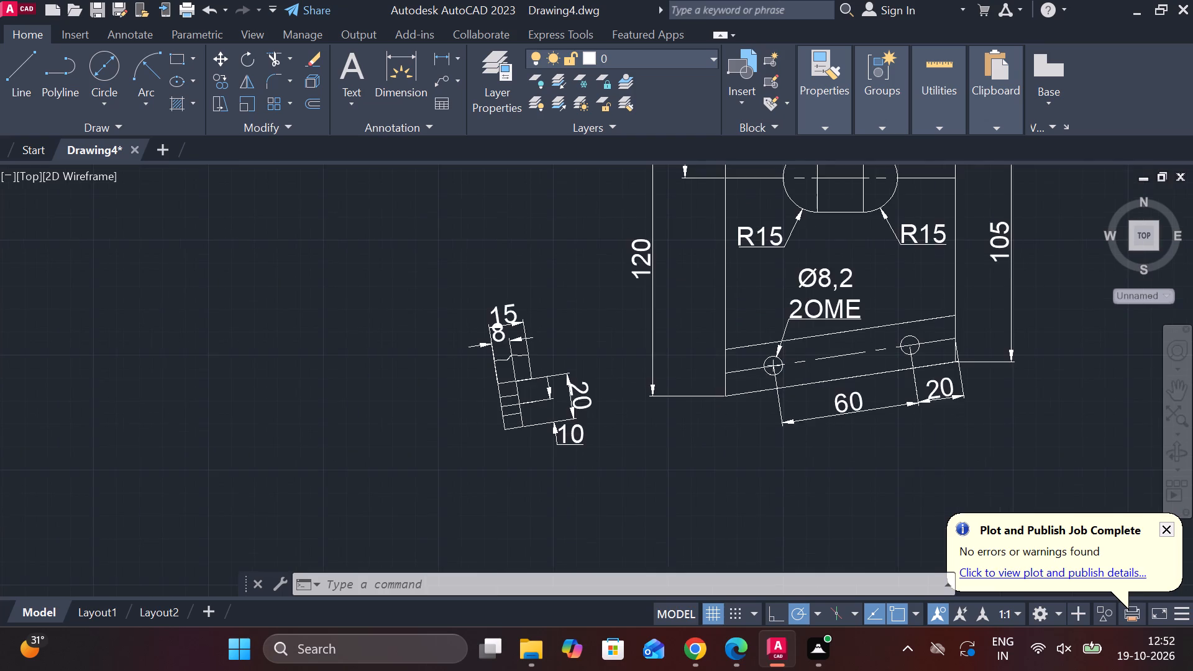
pyautogui.moveTo(603, 435); pyautogui.dragTo(639, 470, button='middle')
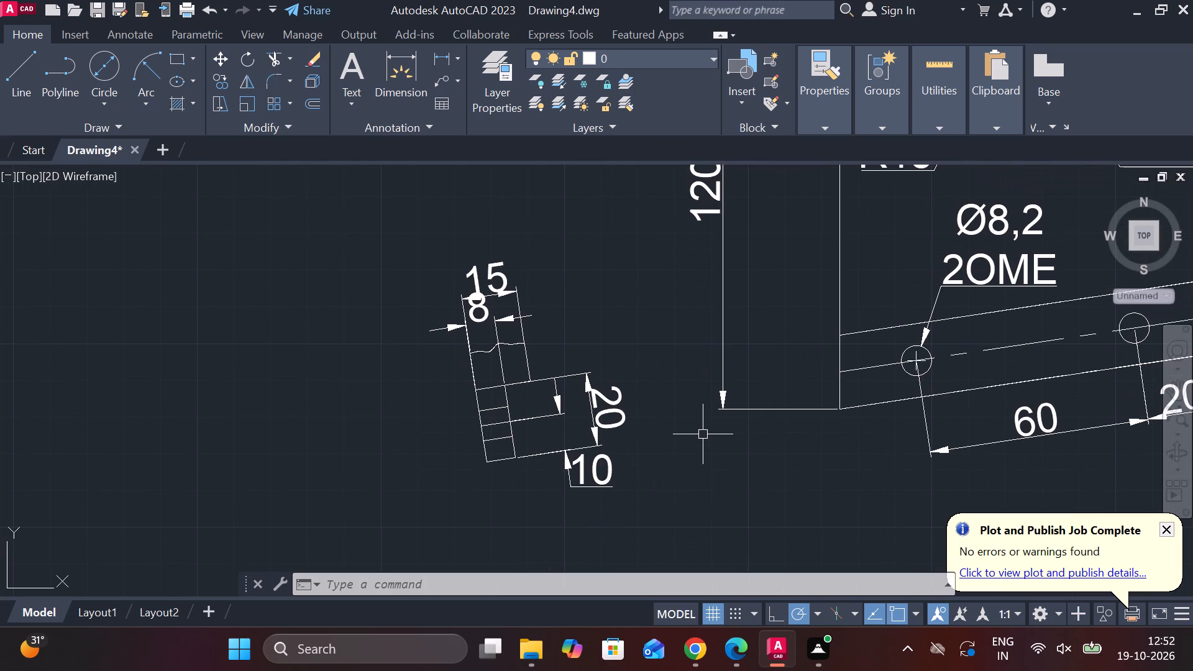
pyautogui.scroll(-1, 703, 436)
pyautogui.scroll(2, 587, 398)
pyautogui.moveTo(588, 347); pyautogui.dragTo(483, 389, button='middle')
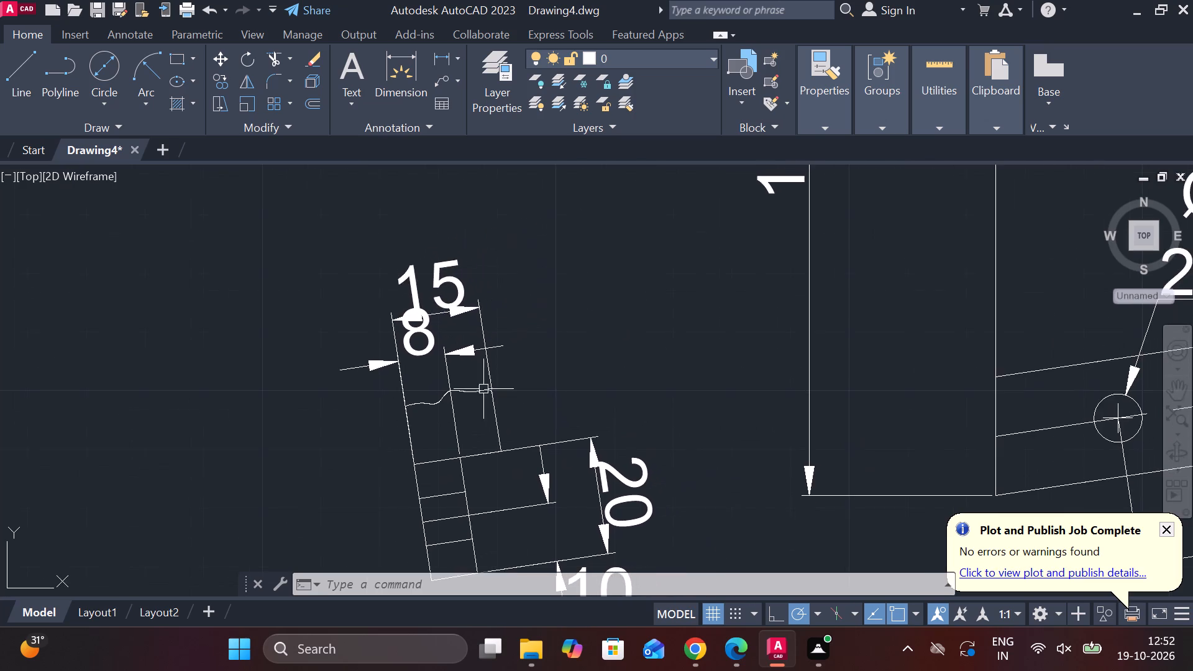
pyautogui.moveTo(485, 292); pyautogui.dragTo(579, 427, button='middle')
pyautogui.click(523, 419)
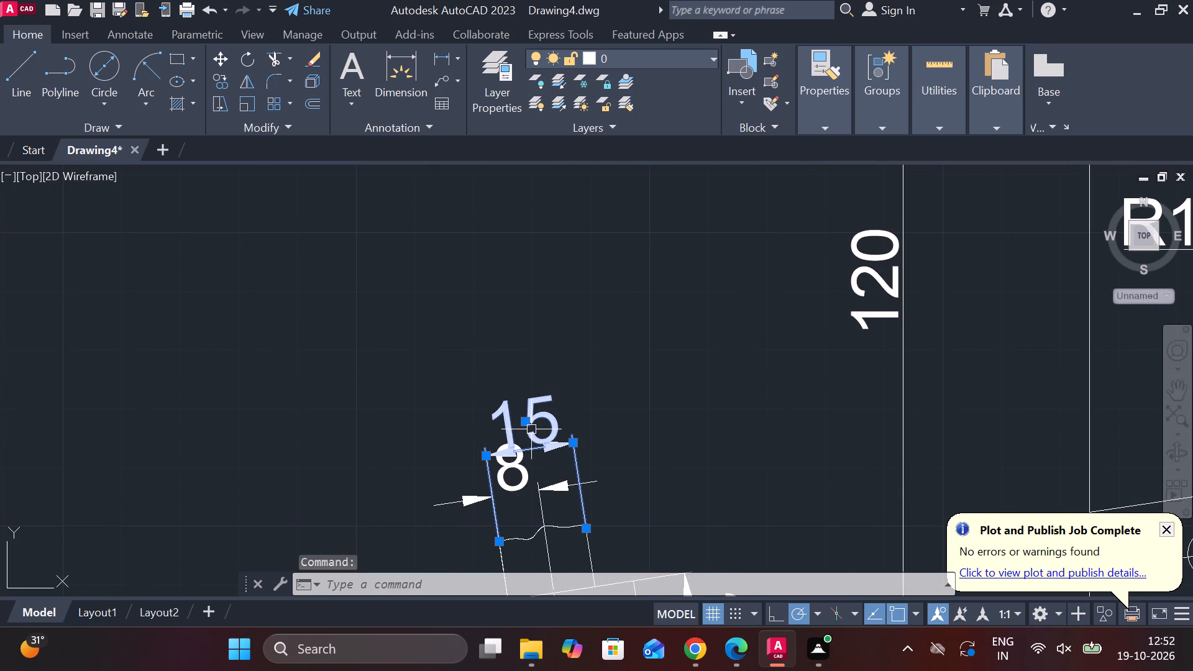
pyautogui.click(528, 424)
pyautogui.click(512, 388)
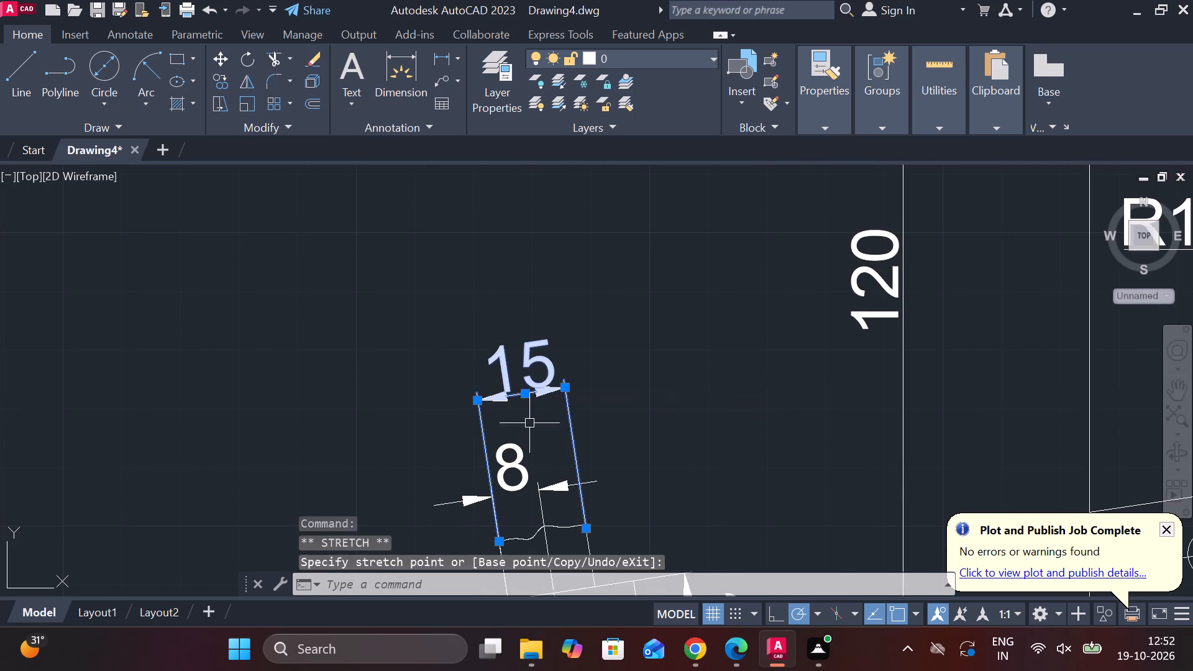
pyautogui.press('Escape')
# Shift the 8 dimension of the tilted side view slightly outward, toward the 15 dimension.
pyautogui.scroll(1, 521, 454)
pyautogui.moveTo(521, 454); pyautogui.dragTo(503, 419, button='middle')
pyautogui.scroll(-1, 502, 413)
pyautogui.click(487, 435)
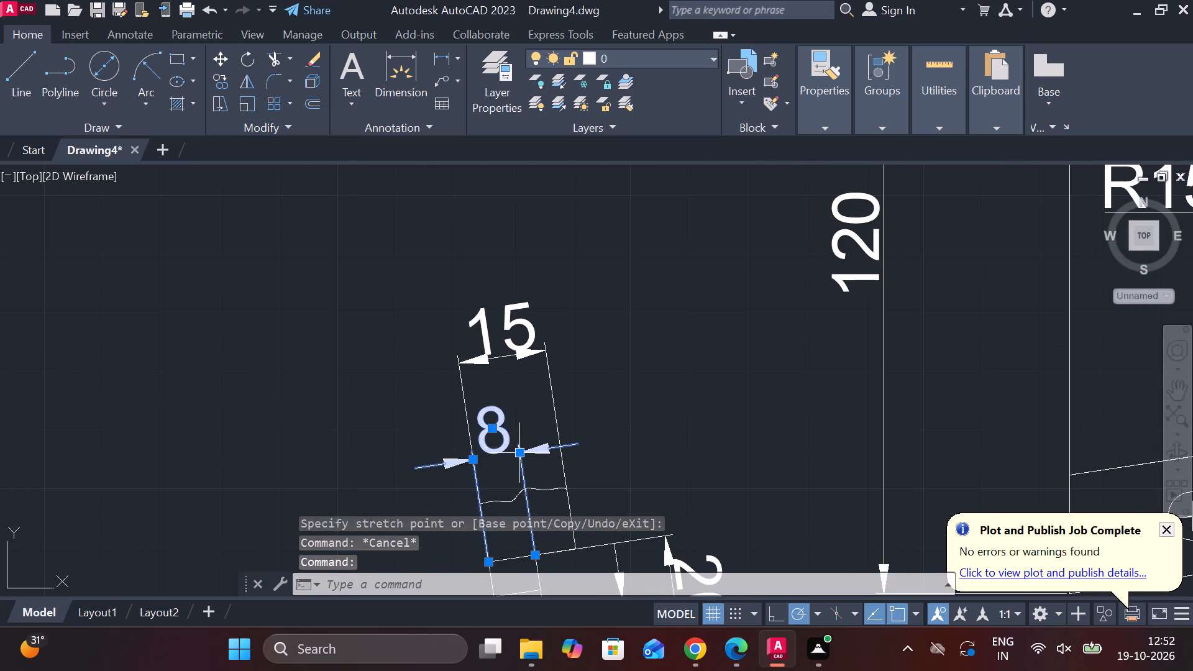
pyautogui.click(492, 426)
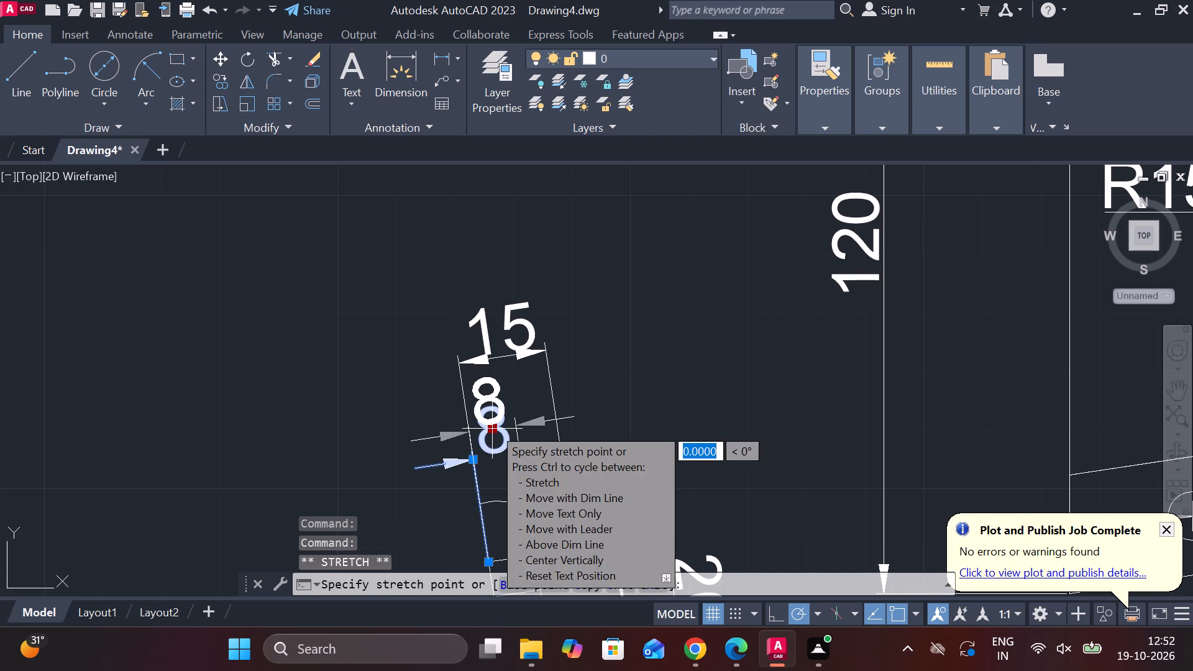
pyautogui.click(492, 426)
pyautogui.press('Escape')
# Hatch the tilted side view's three solid areas: below the break line, directly above the hole, and below the hole.
pyautogui.scroll(-2, 684, 437)
pyautogui.moveTo(674, 442); pyautogui.dragTo(632, 290, button='middle')
pyautogui.scroll(2, 585, 327)
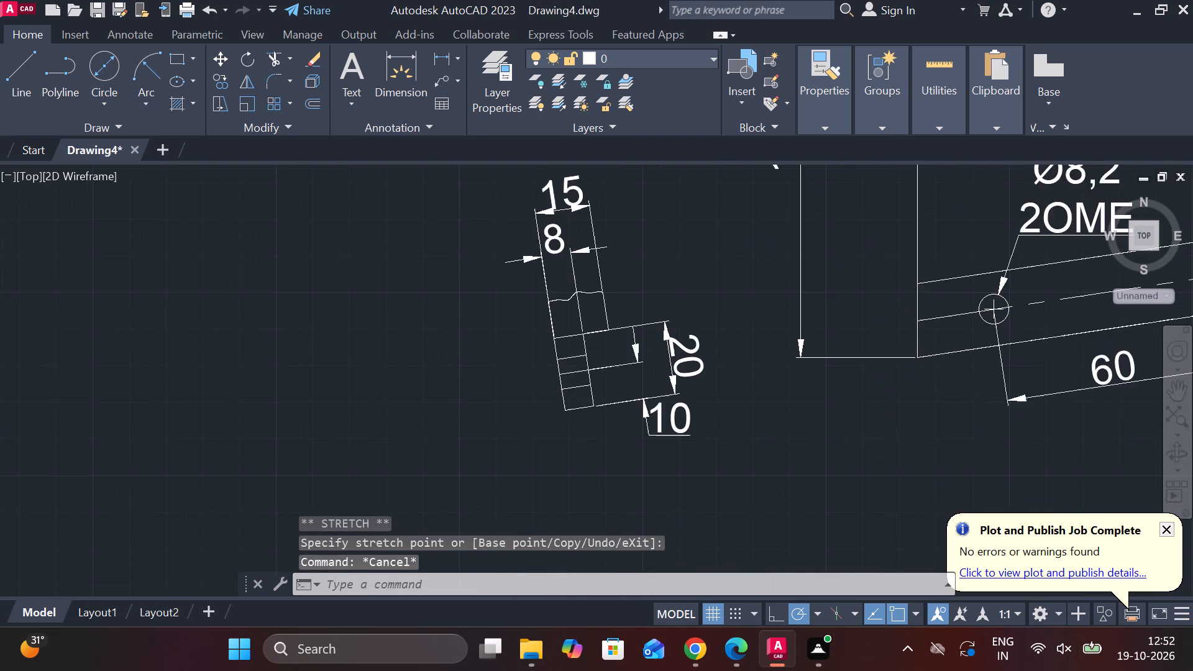
pyautogui.moveTo(604, 340); pyautogui.dragTo(606, 352, button='middle')
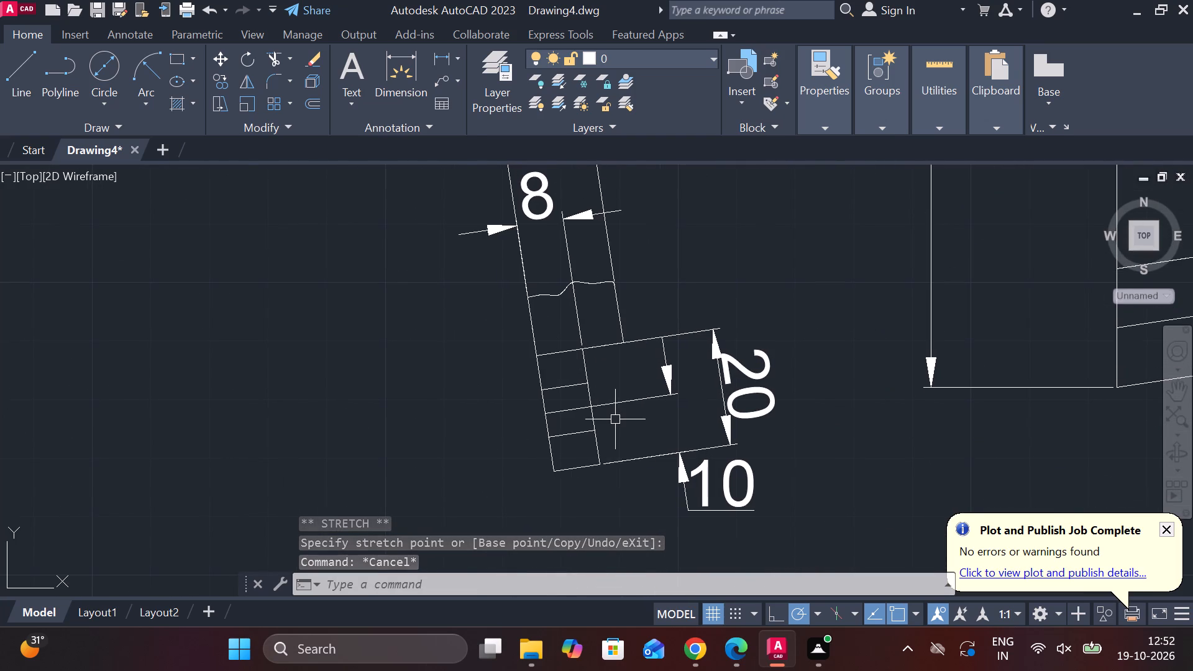
pyautogui.scroll(1, 615, 419)
pyautogui.scroll(-1, 685, 380)
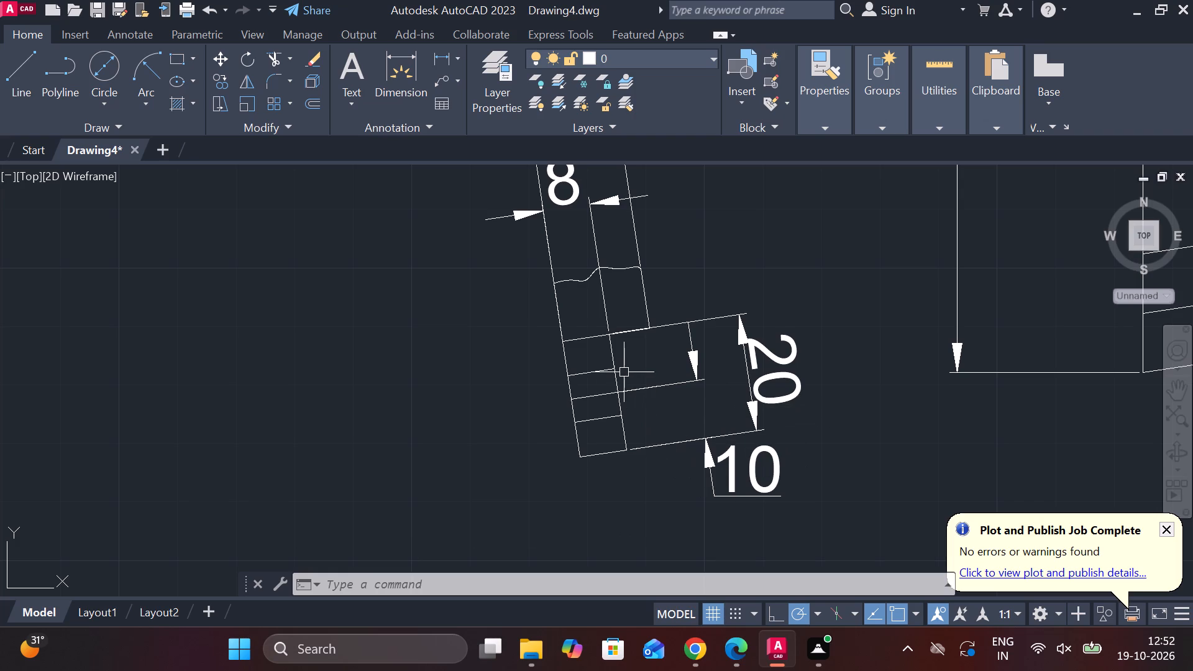
pyautogui.click(182, 103)
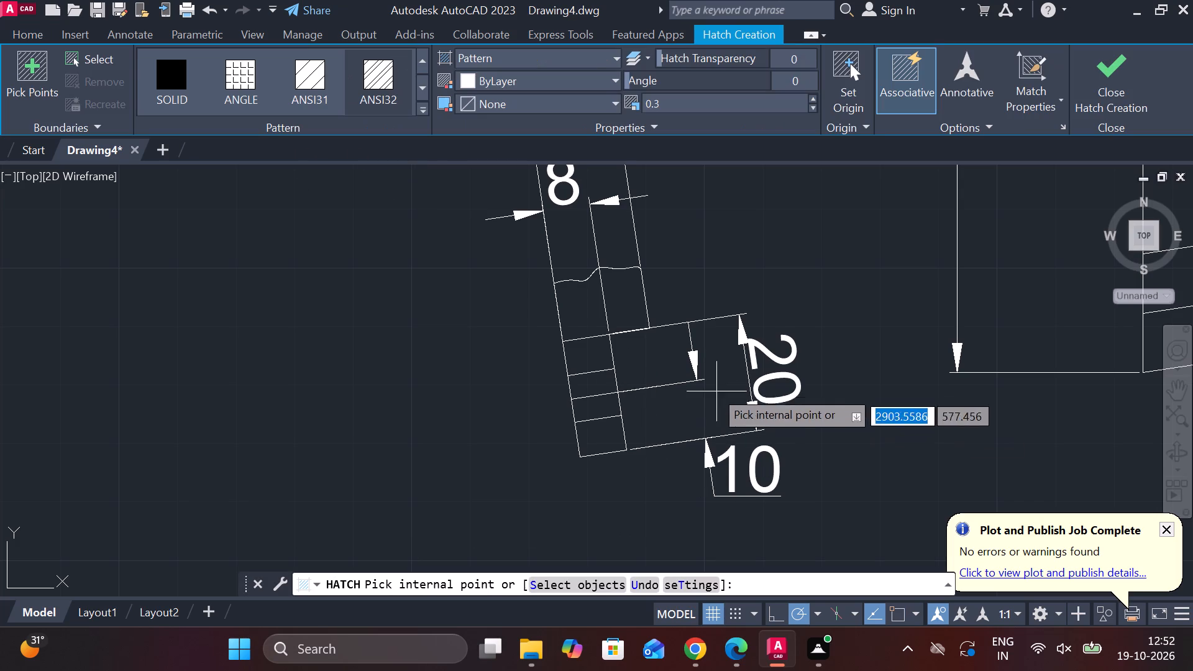
pyautogui.click(588, 295)
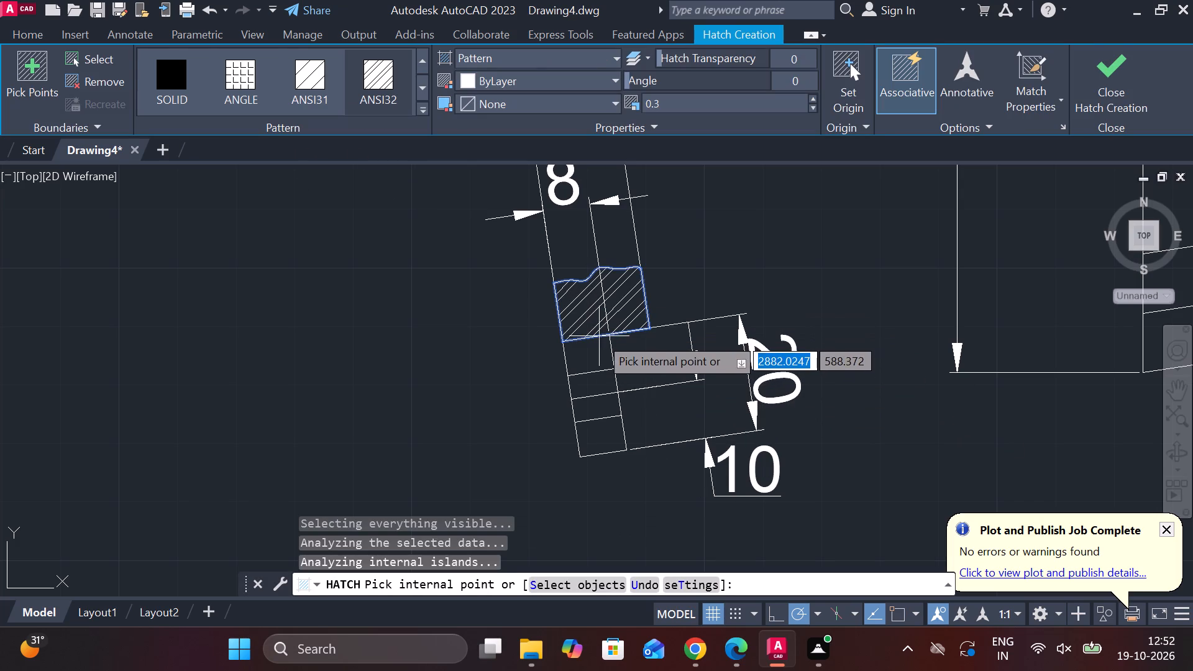
pyautogui.click(598, 344)
pyautogui.click(603, 431)
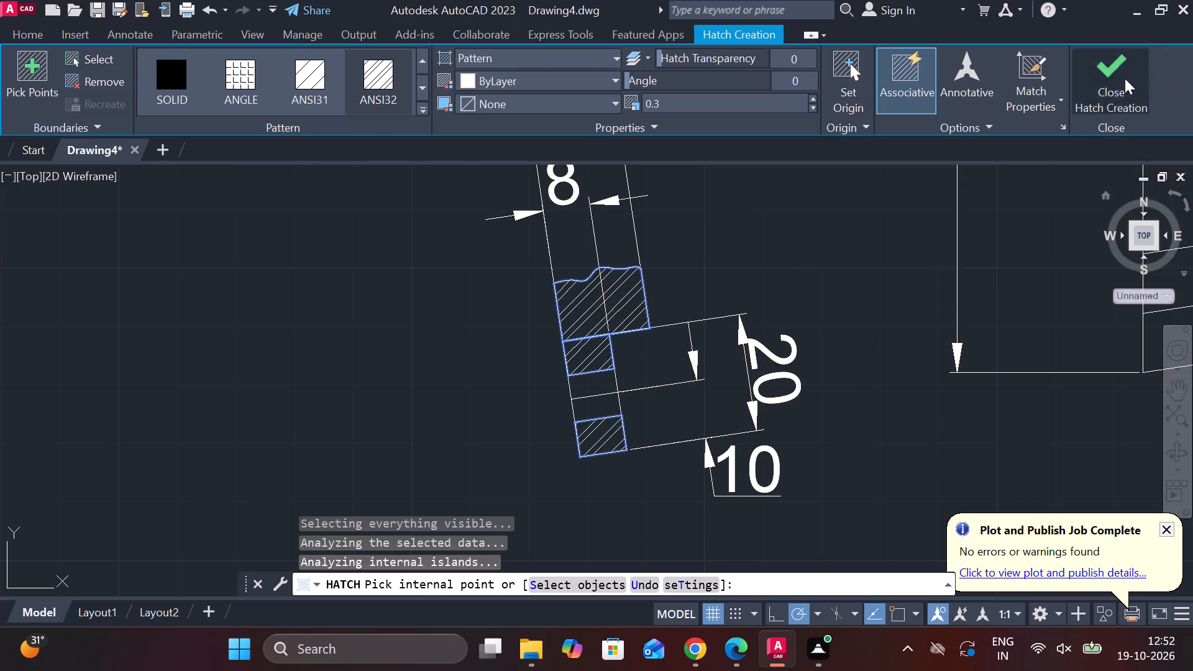
pyautogui.click(1122, 79)
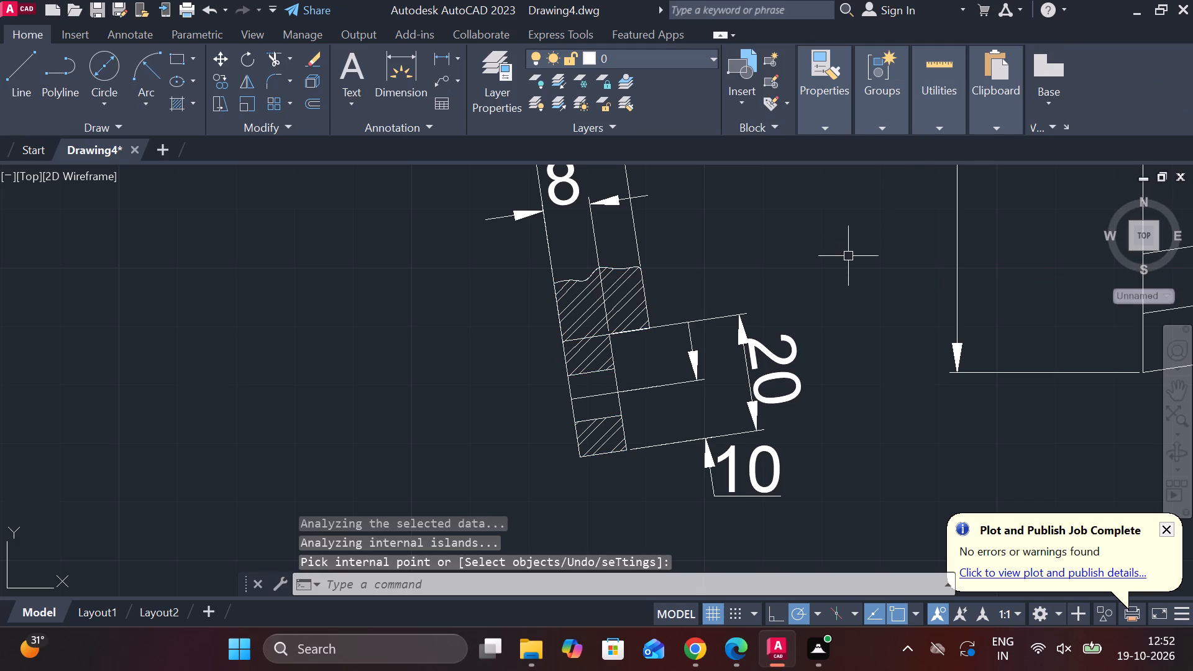
# Copy the SECTION A-A label from part 1 and paste it just below the hatched tilted side view.
pyautogui.scroll(-1, 843, 268)
pyautogui.moveTo(839, 296); pyautogui.dragTo(677, 345, button='middle')
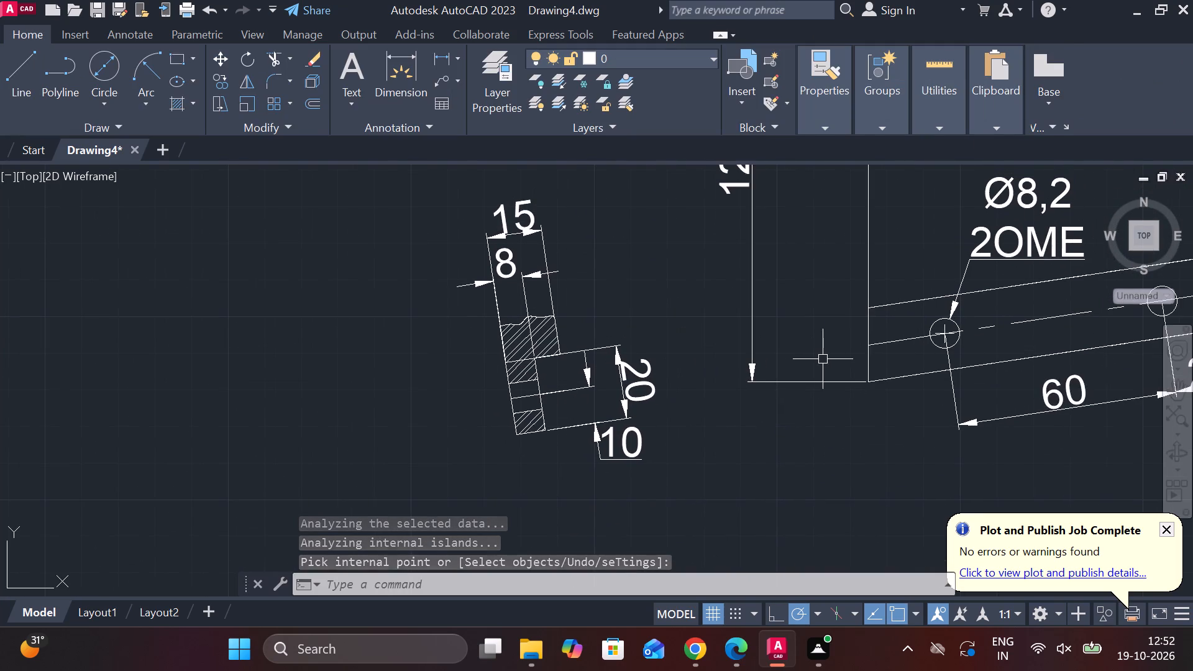
pyautogui.moveTo(823, 359); pyautogui.dragTo(761, 363, button='middle')
pyautogui.scroll(-1, 696, 386)
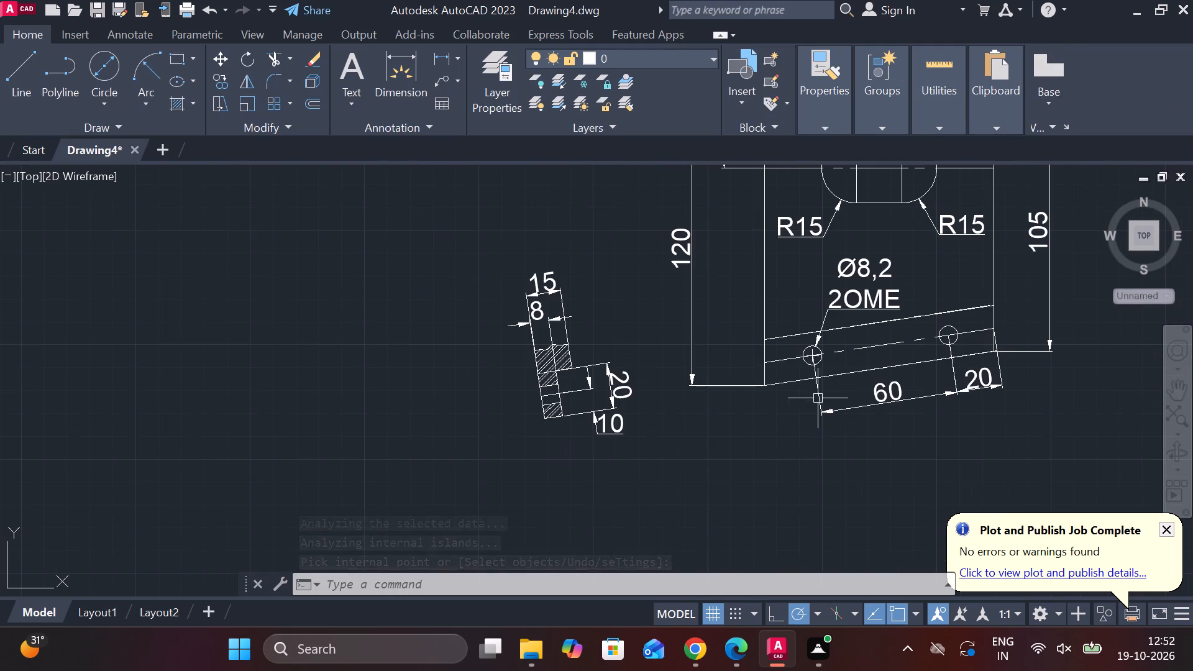
pyautogui.scroll(-3, 795, 354)
pyautogui.moveTo(767, 320); pyautogui.dragTo(702, 513, button='middle')
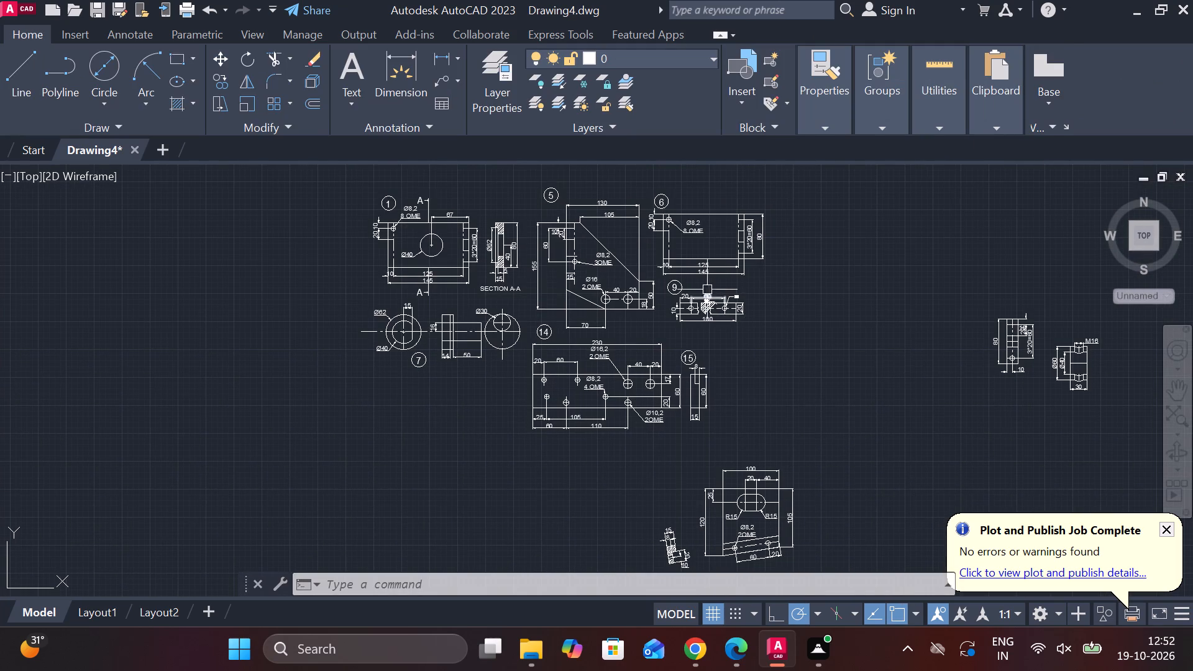
pyautogui.scroll(2, 486, 291)
pyautogui.click(493, 282)
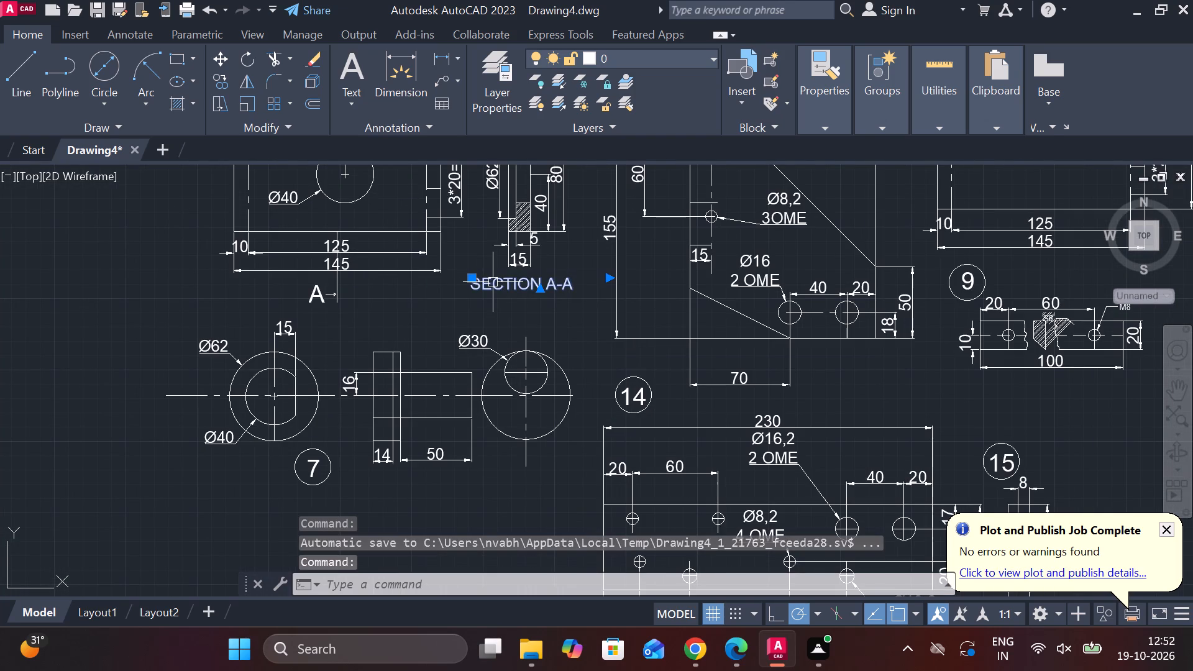
pyautogui.hotkey('ctrl', 'c')
pyautogui.scroll(-3, 537, 303)
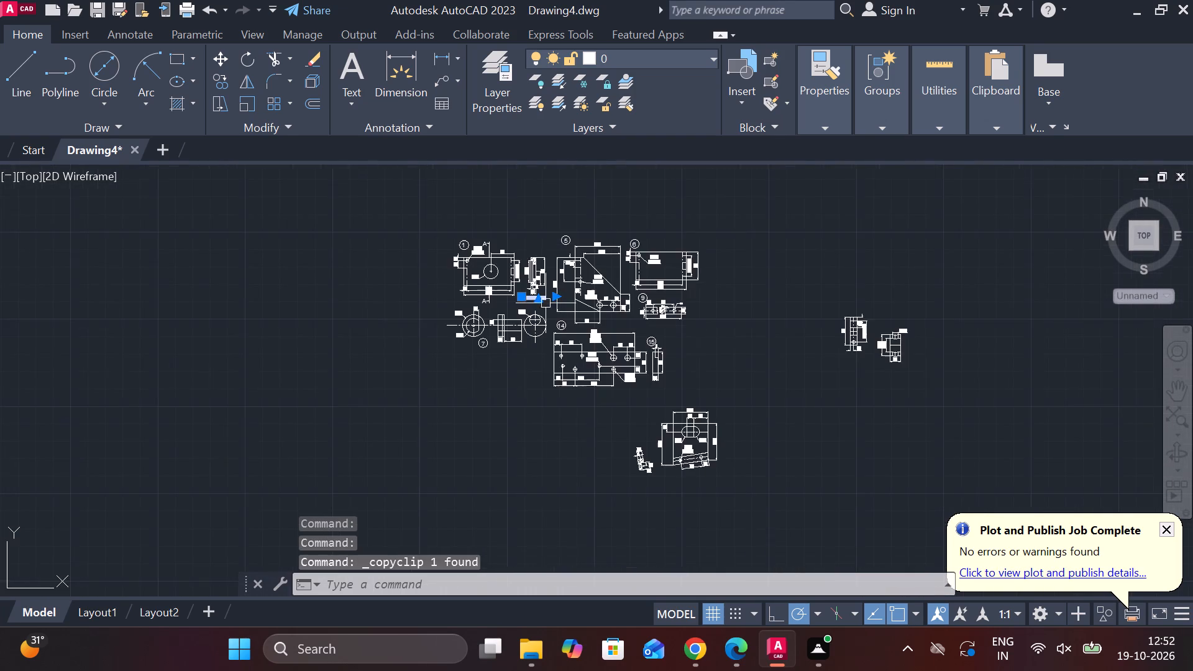
pyautogui.moveTo(705, 366); pyautogui.dragTo(686, 291, button='middle')
pyautogui.scroll(4, 687, 396)
pyautogui.moveTo(526, 452); pyautogui.dragTo(809, 445, button='middle')
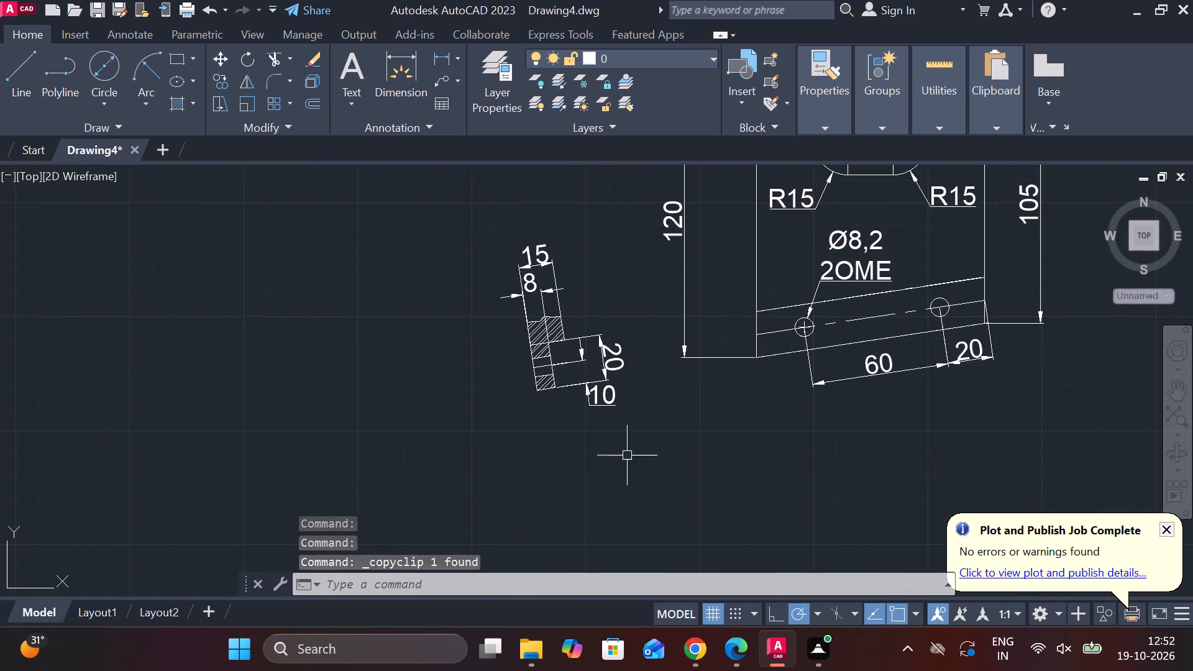
pyautogui.hotkey('ctrl', 'v')
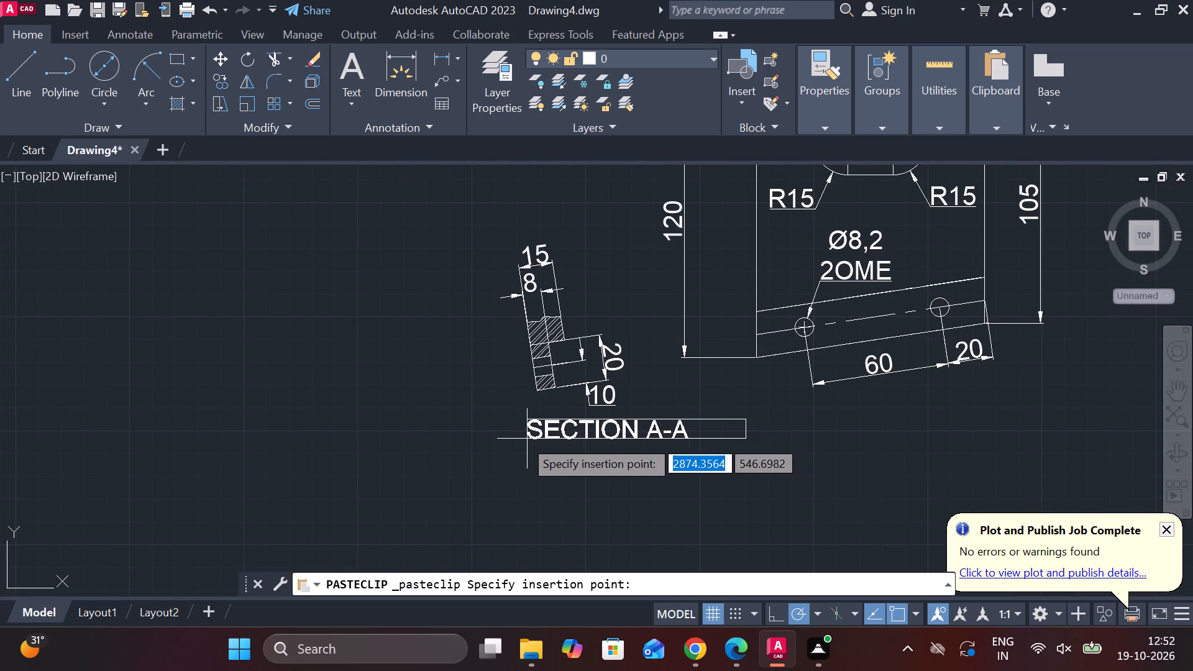
pyautogui.click(518, 437)
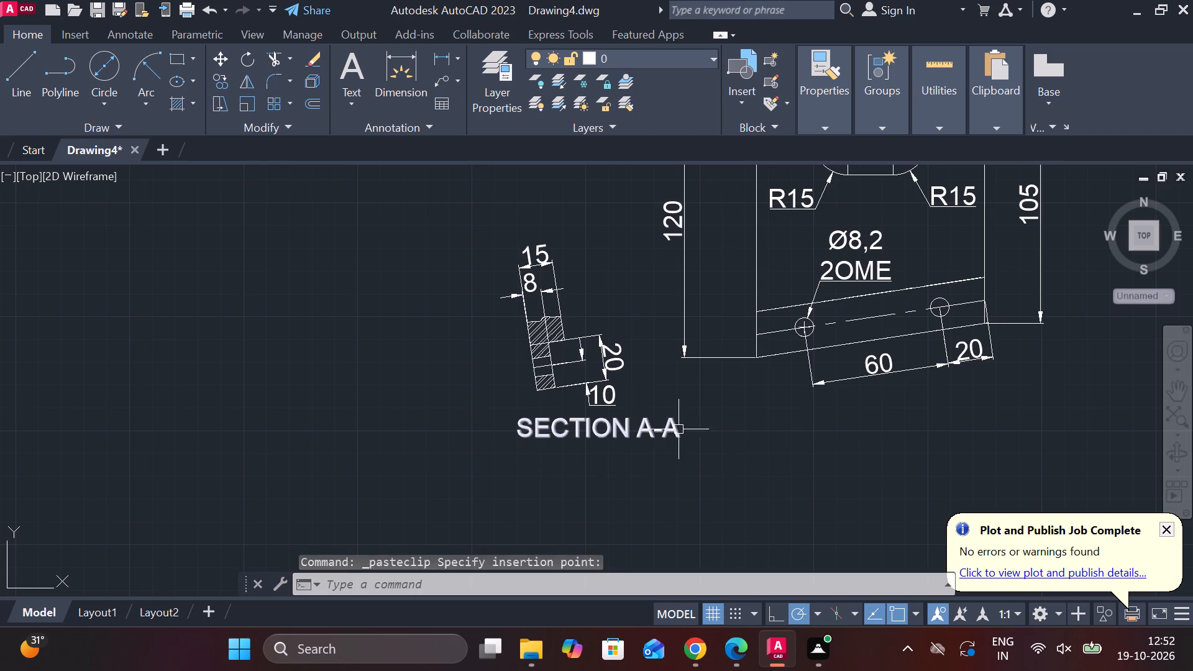
# Change the pasted section label's text to SECTION B-B.
pyautogui.doubleClick(677, 428)
pyautogui.scroll(1, 677, 428)
pyautogui.click(684, 429)
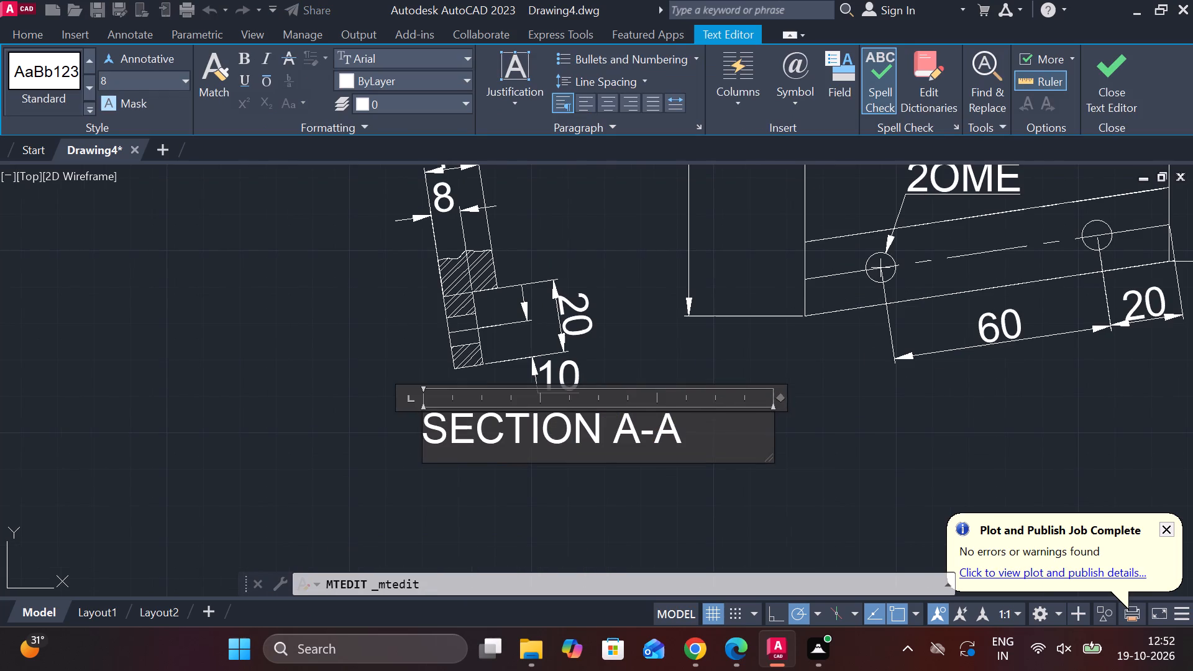
pyautogui.press('BackSpace')
pyautogui.press('BackSpace')
pyautogui.press('BackSpace')
pyautogui.write('B-')
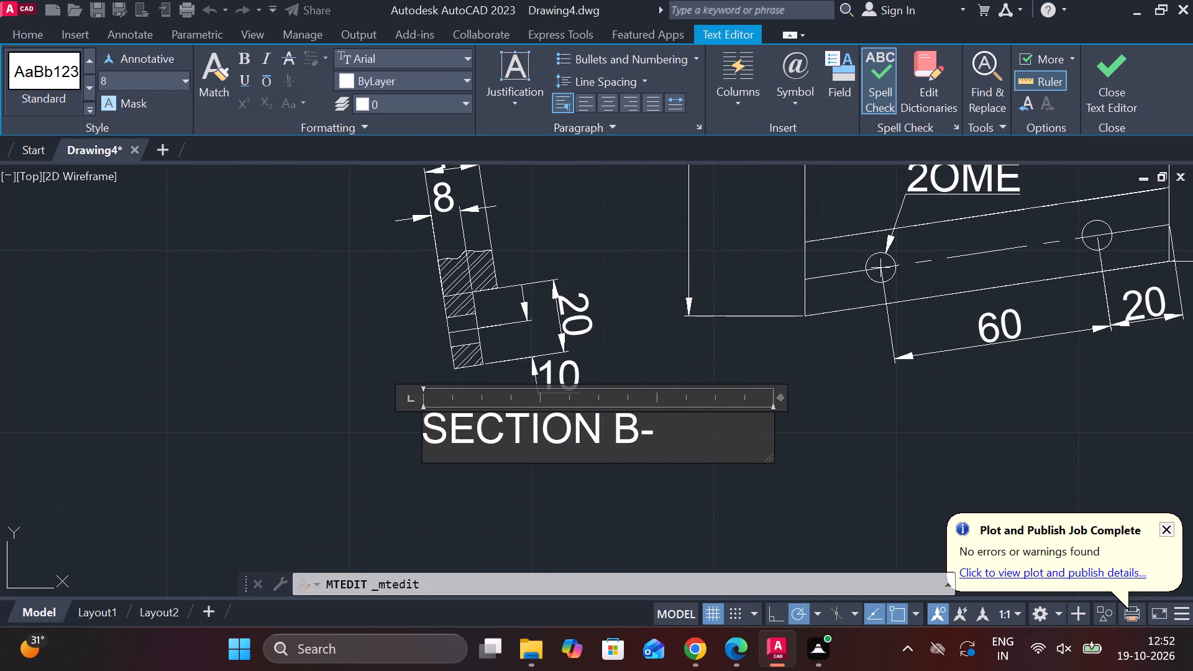
pyautogui.press('b')
pyautogui.moveTo(1110, 65); pyautogui.dragTo(1116, 65)
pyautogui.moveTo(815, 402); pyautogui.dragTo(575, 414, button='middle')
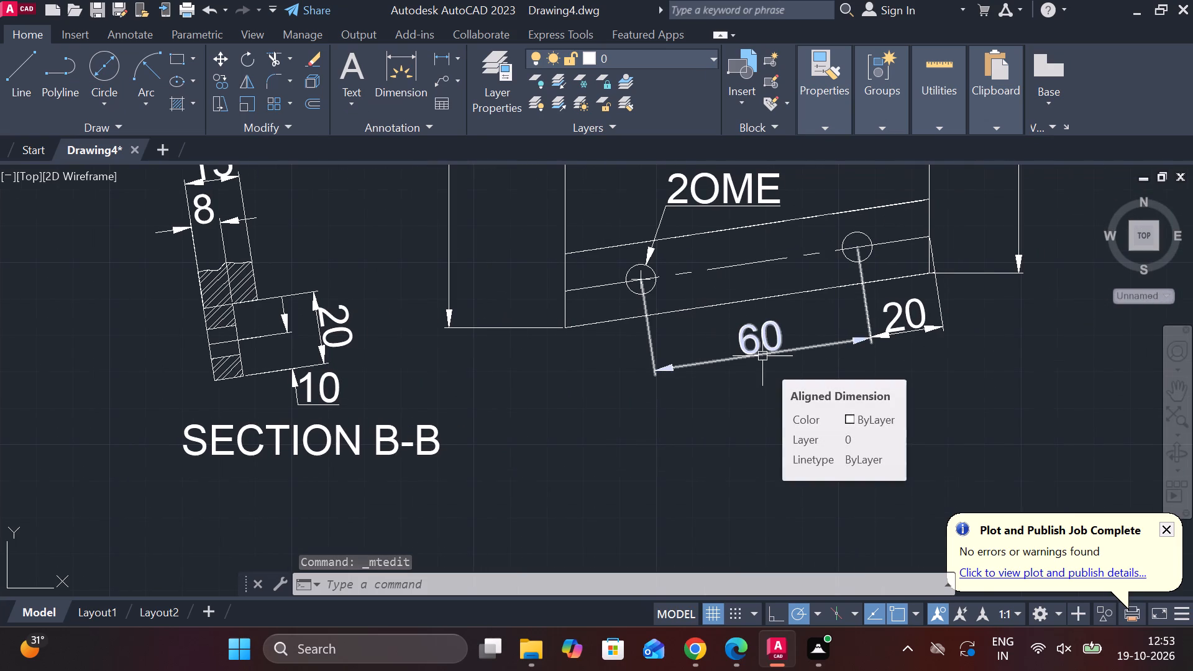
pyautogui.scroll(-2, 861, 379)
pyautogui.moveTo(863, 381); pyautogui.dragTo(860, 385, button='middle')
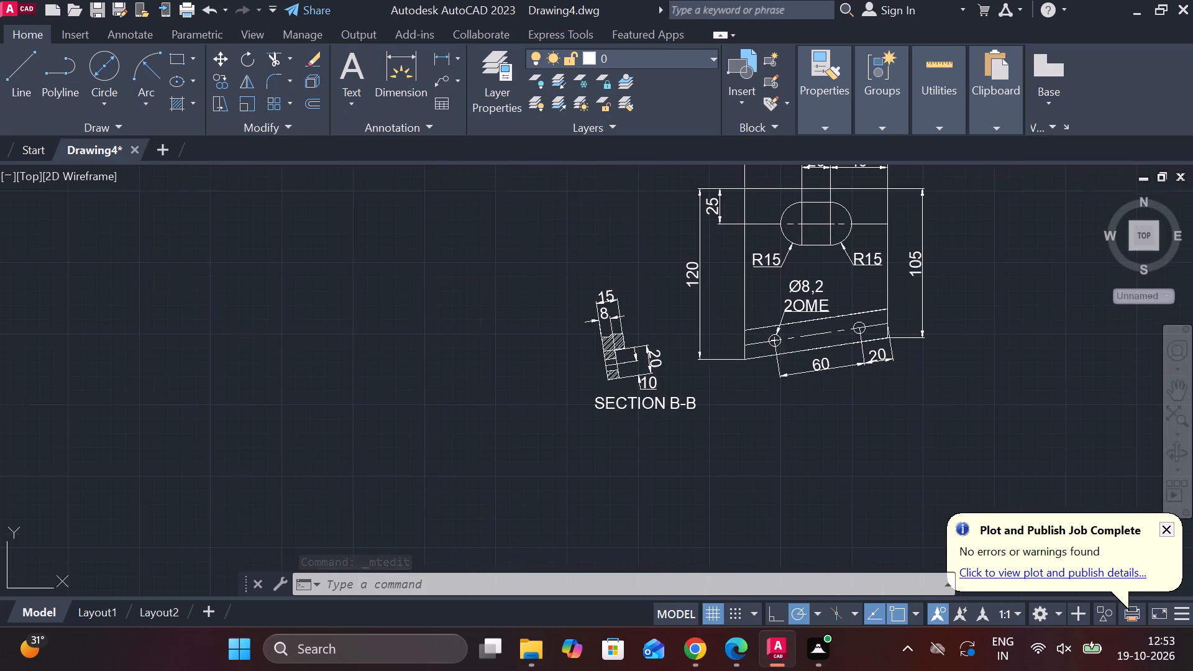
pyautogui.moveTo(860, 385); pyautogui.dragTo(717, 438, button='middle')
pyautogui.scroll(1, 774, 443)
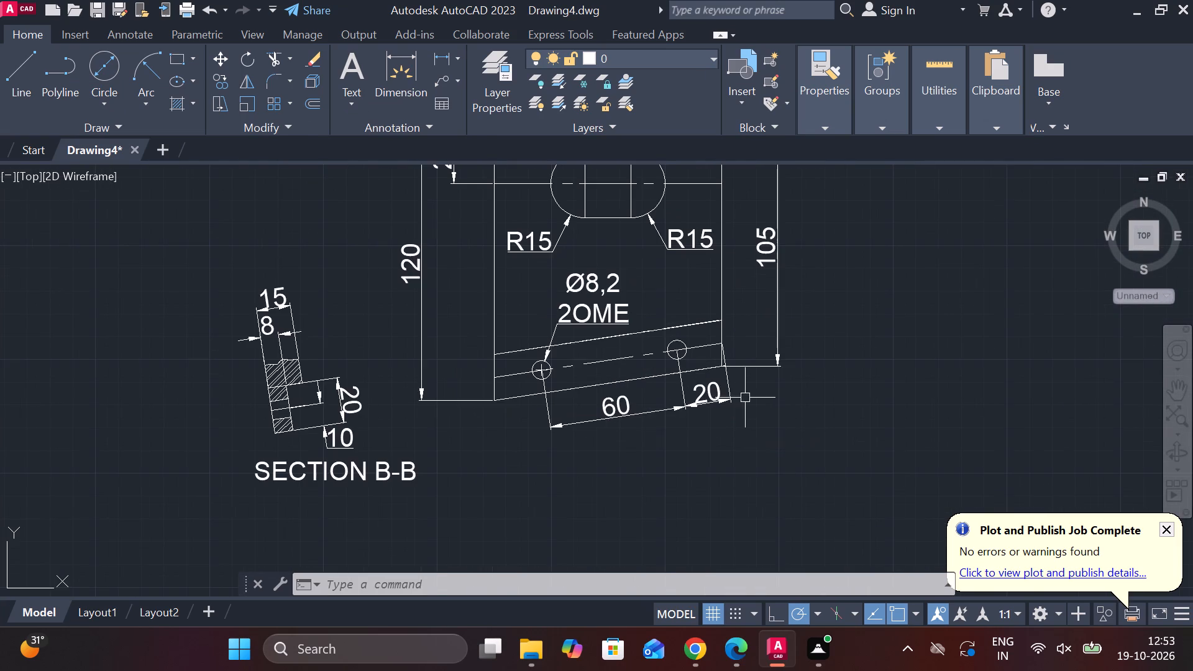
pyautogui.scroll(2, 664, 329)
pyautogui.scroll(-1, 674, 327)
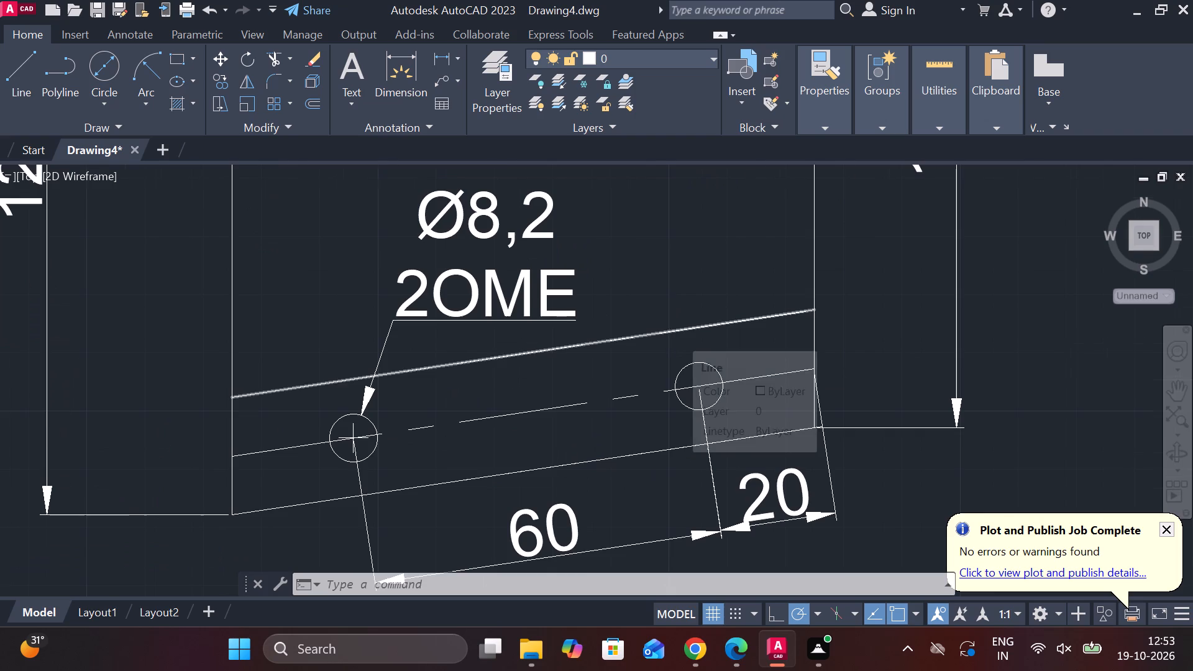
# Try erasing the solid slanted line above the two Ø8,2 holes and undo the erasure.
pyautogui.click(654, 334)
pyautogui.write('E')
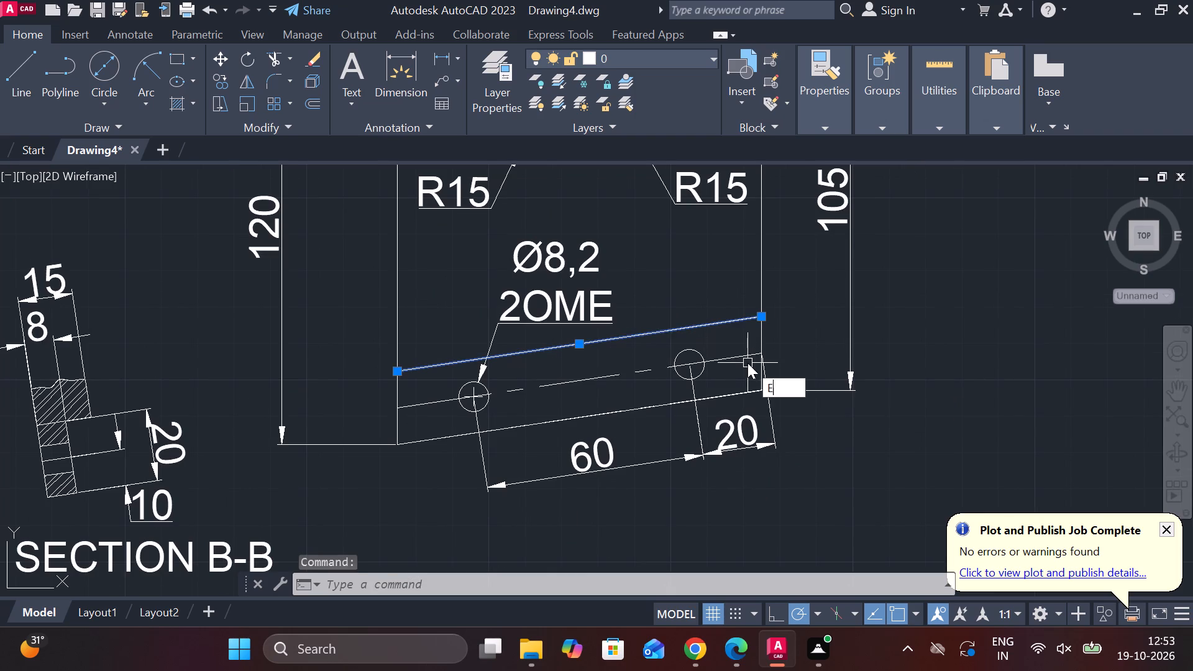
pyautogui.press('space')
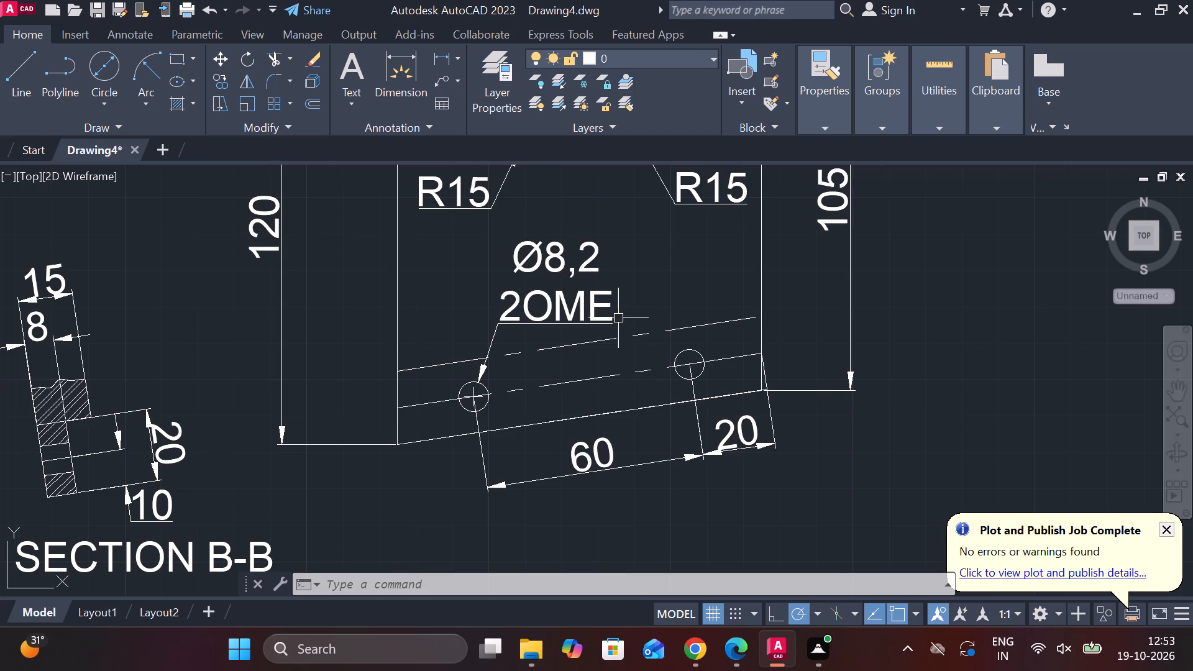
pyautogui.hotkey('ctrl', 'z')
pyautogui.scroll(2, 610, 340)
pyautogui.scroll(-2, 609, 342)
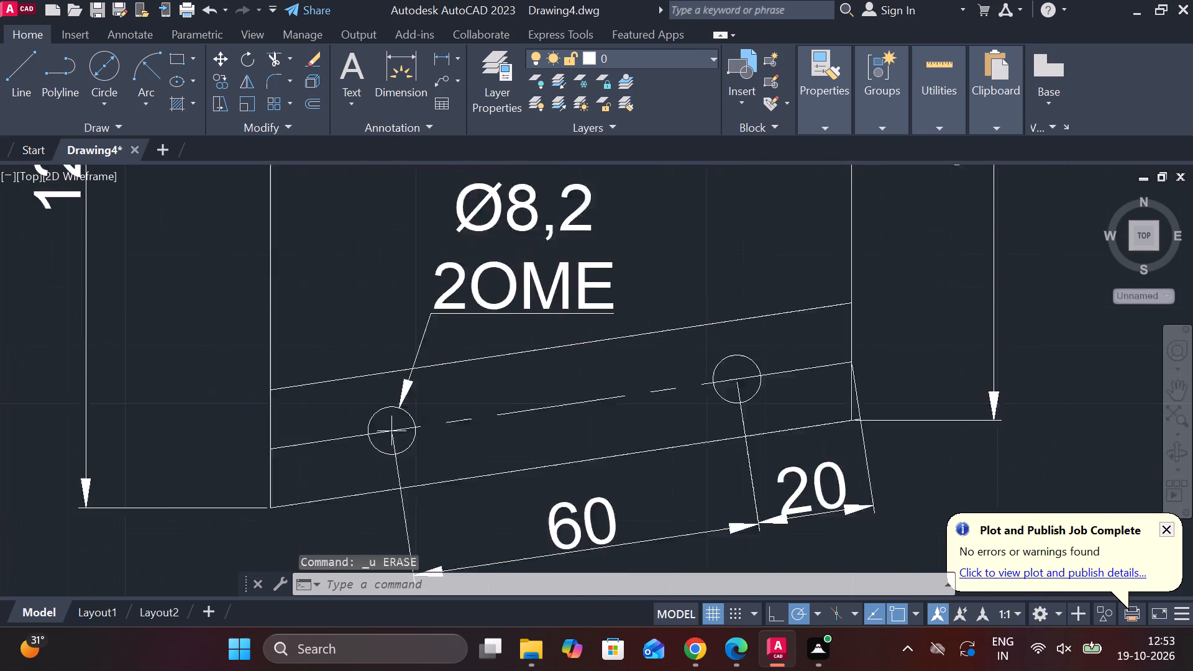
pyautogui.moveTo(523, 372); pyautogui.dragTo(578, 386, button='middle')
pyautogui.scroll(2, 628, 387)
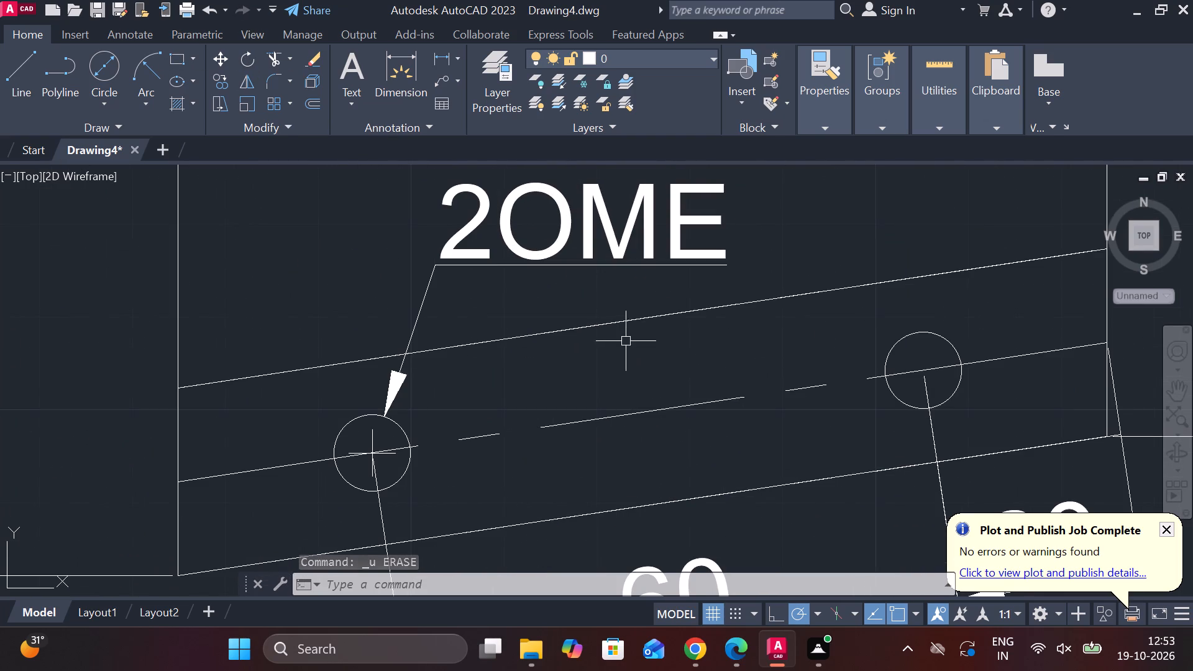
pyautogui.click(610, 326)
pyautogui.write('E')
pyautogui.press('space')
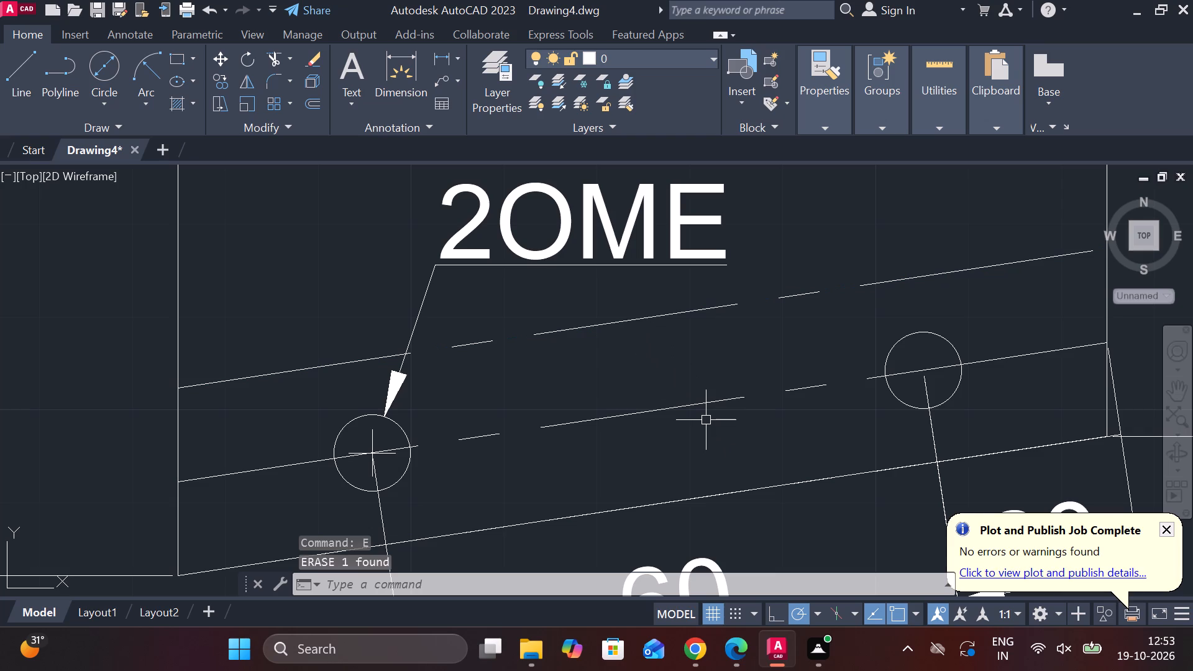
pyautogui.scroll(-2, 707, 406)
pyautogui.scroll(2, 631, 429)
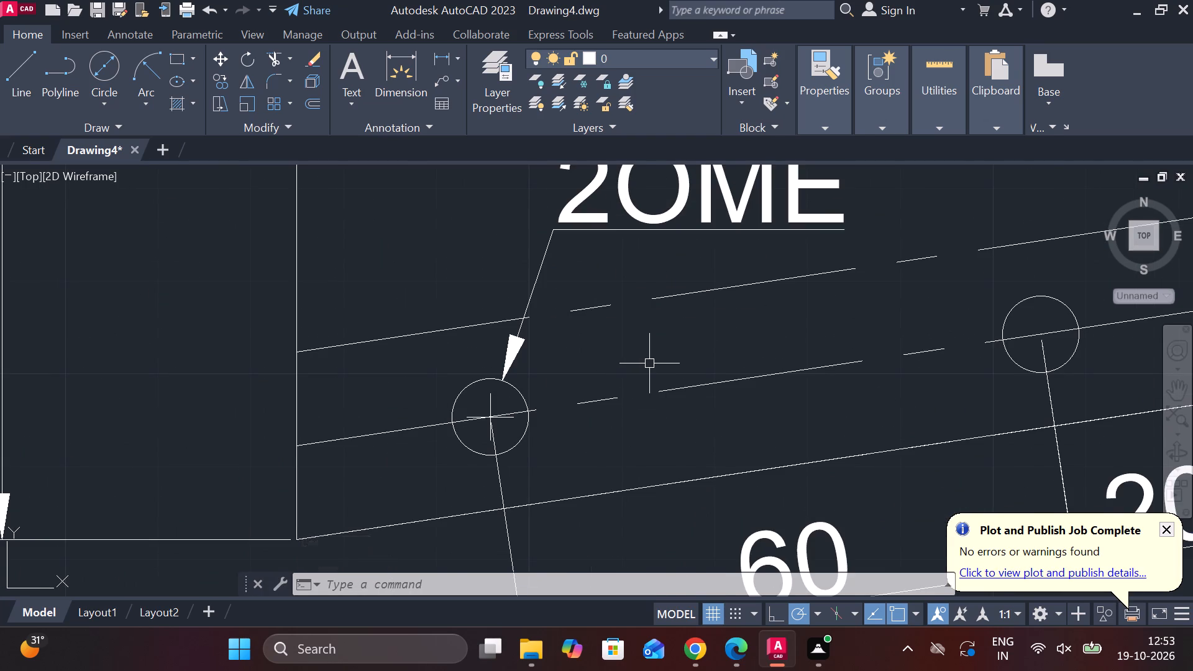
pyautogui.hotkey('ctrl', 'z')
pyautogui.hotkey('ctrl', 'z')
# Trim the duplicate line along the slanted bottom edge and remove both overlapping slanted lines above the two Ø8,2 holes.
pyautogui.scroll(-2, 649, 363)
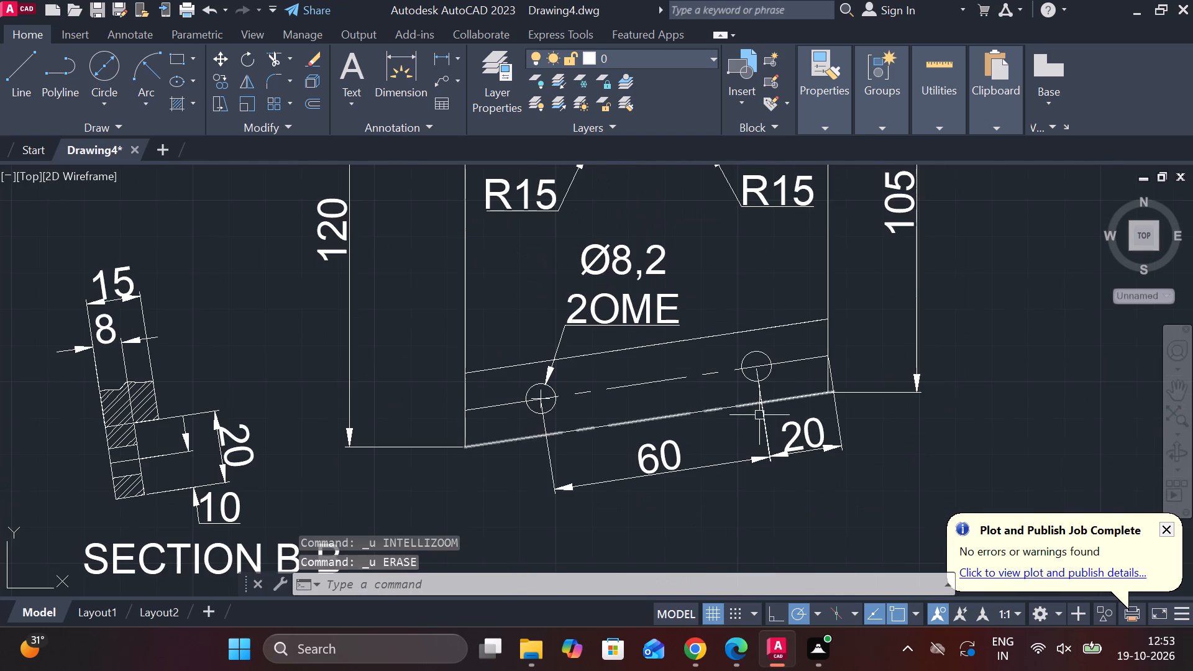
pyautogui.scroll(2, 680, 422)
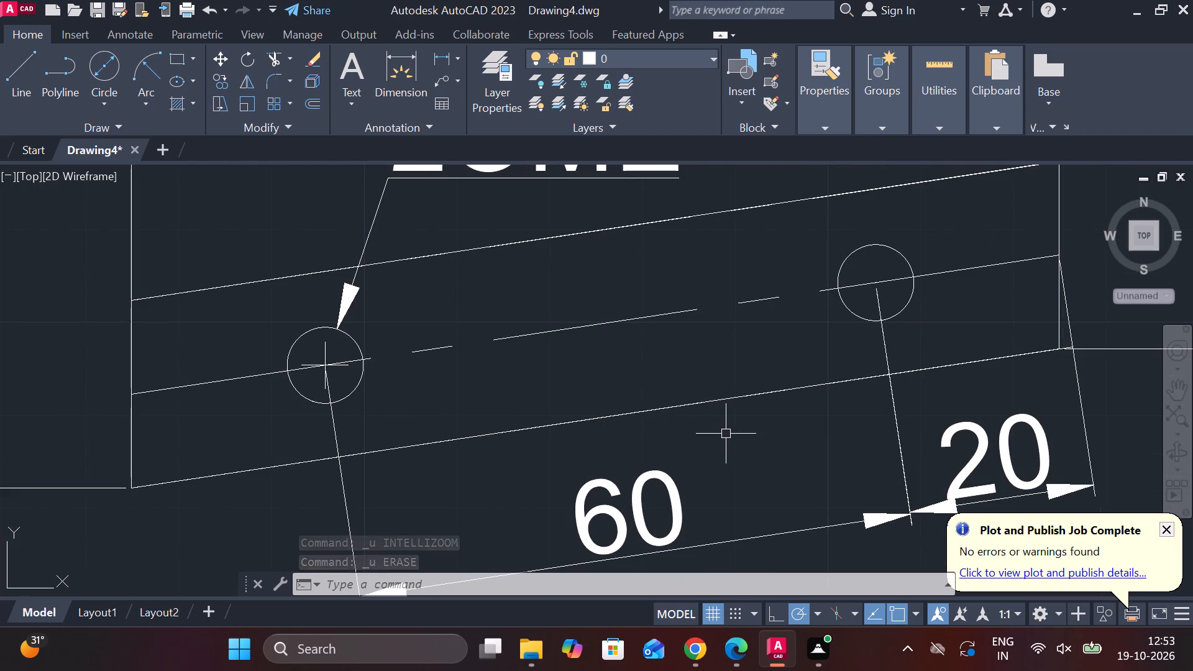
pyautogui.write('TR')
pyautogui.press('space')
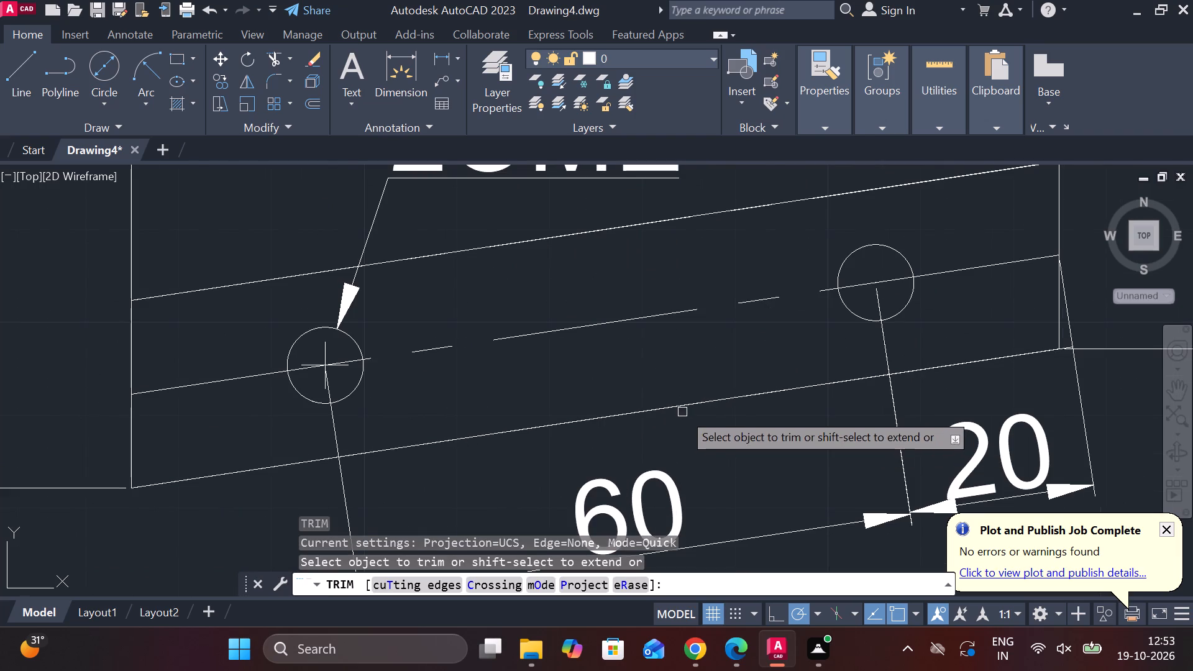
pyautogui.click(677, 408)
pyautogui.scroll(-1, 768, 477)
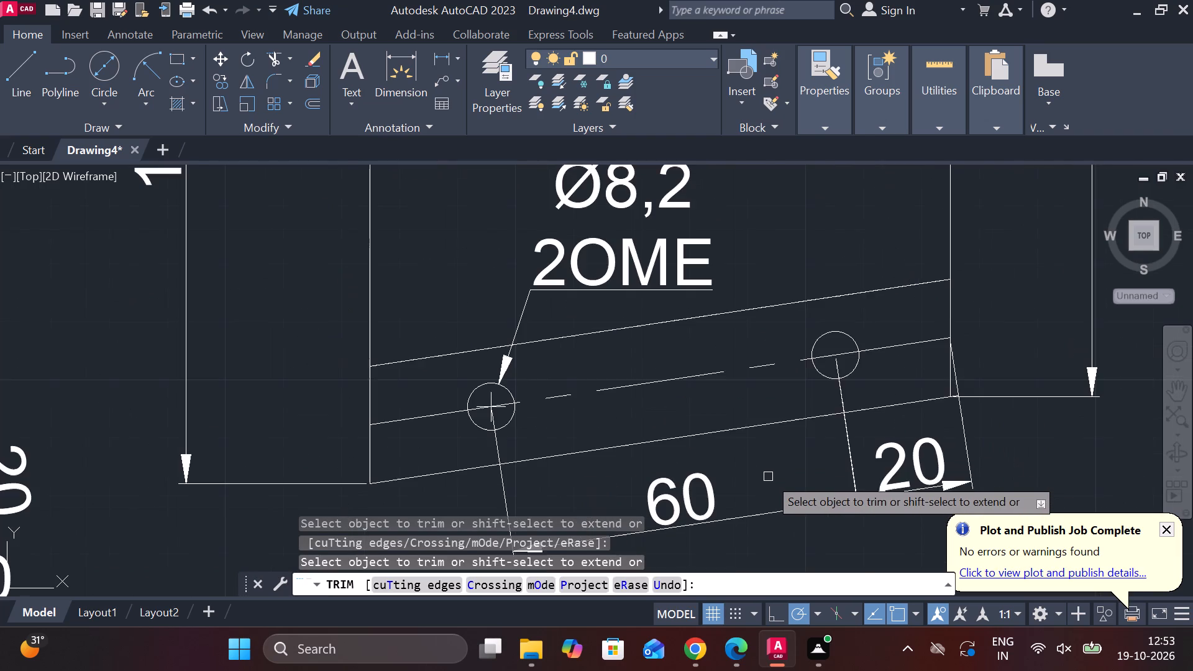
pyautogui.click(623, 332)
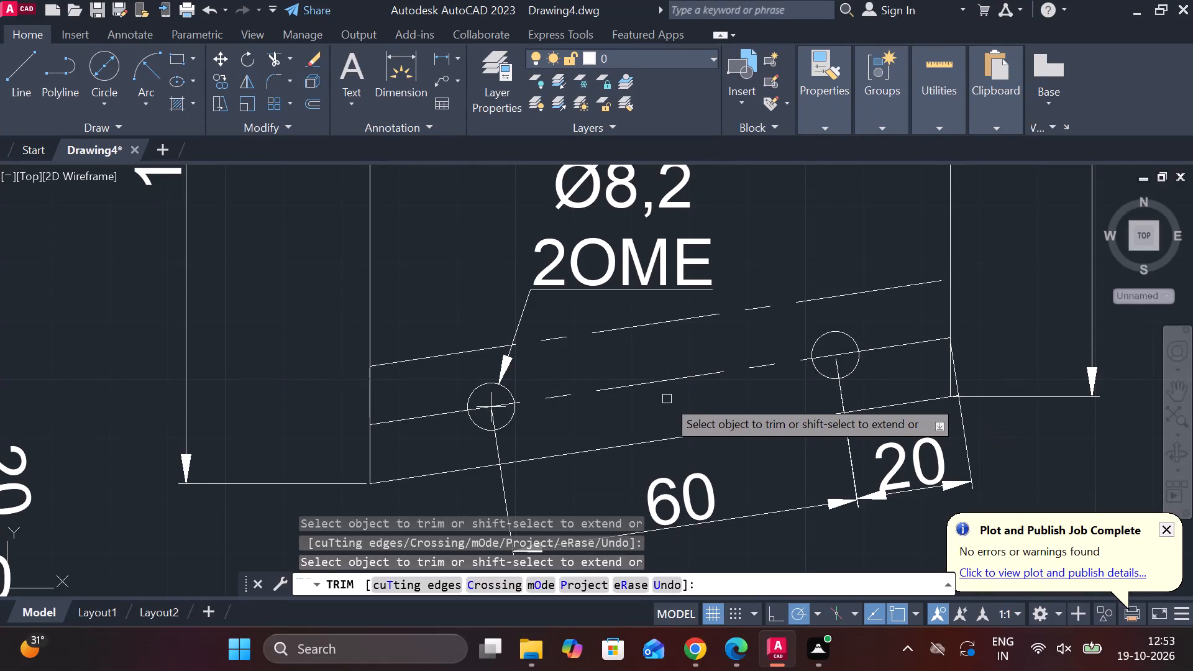
pyautogui.press('Escape')
pyautogui.click(631, 326)
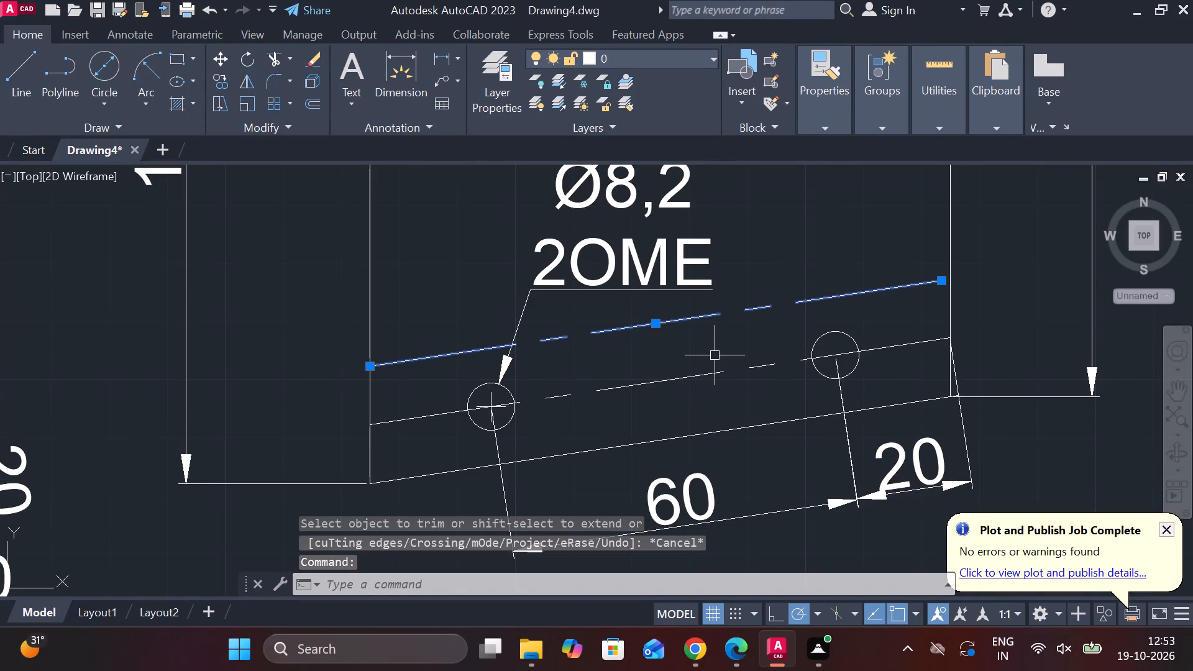
pyautogui.write('E')
pyautogui.press('space')
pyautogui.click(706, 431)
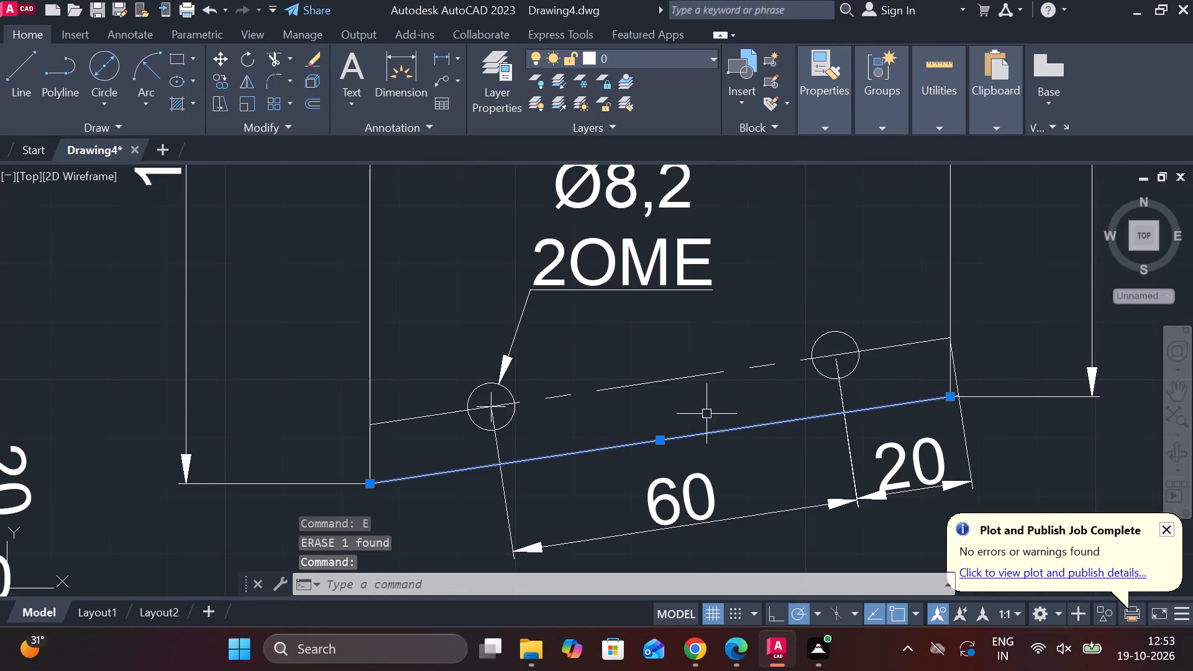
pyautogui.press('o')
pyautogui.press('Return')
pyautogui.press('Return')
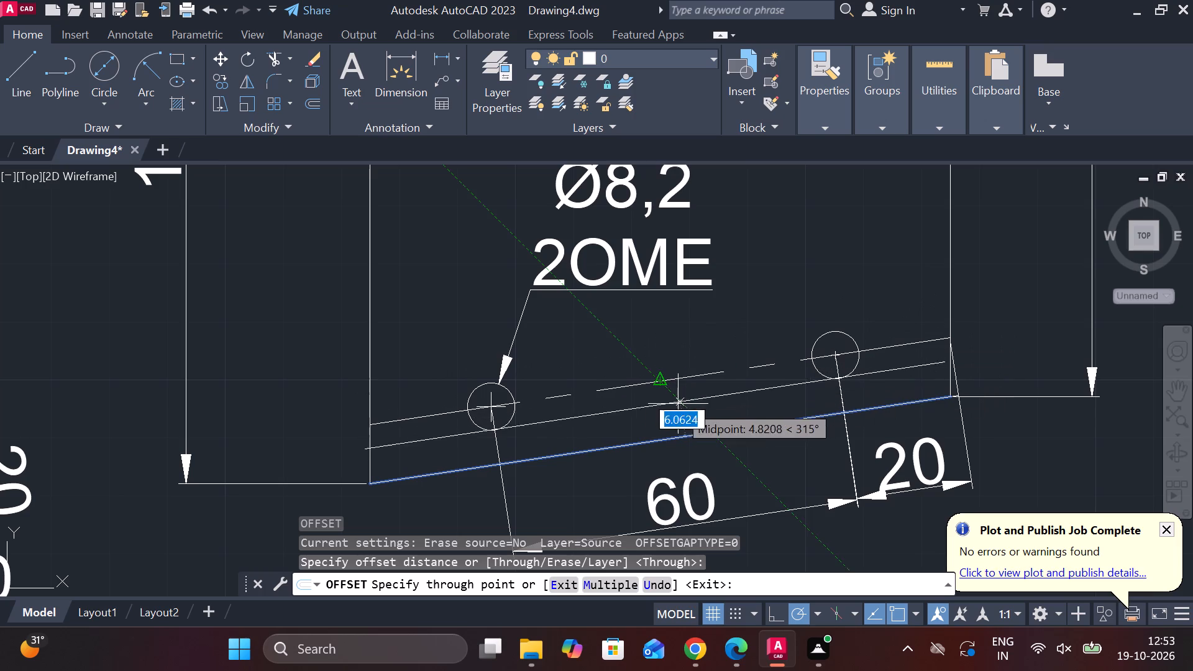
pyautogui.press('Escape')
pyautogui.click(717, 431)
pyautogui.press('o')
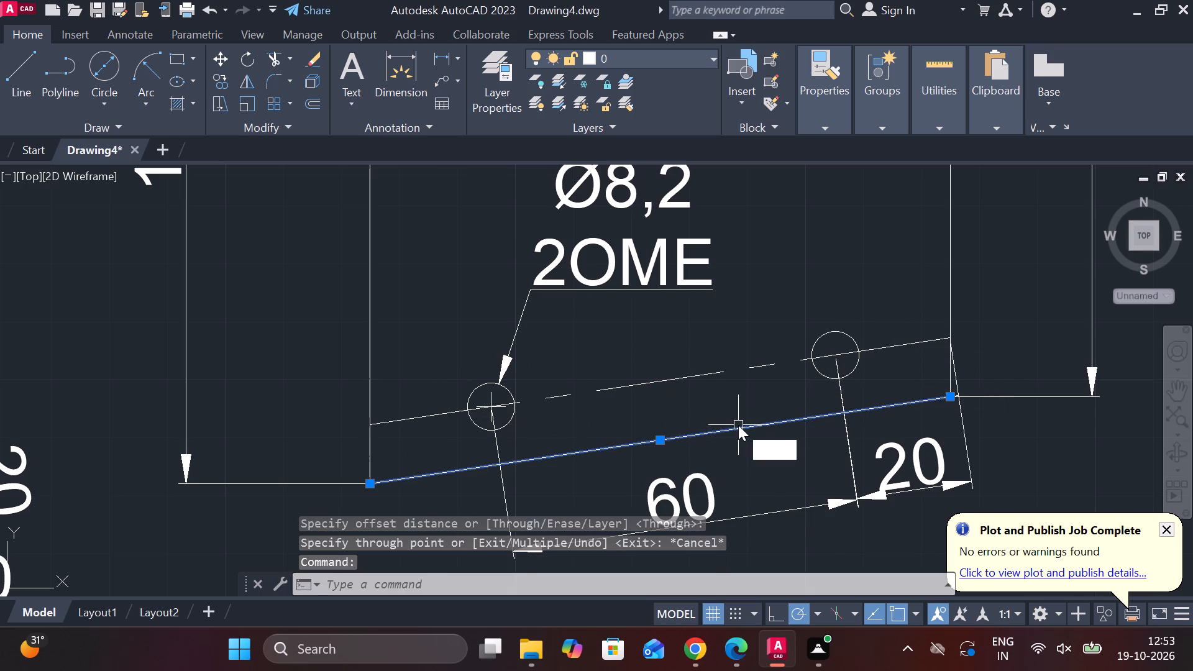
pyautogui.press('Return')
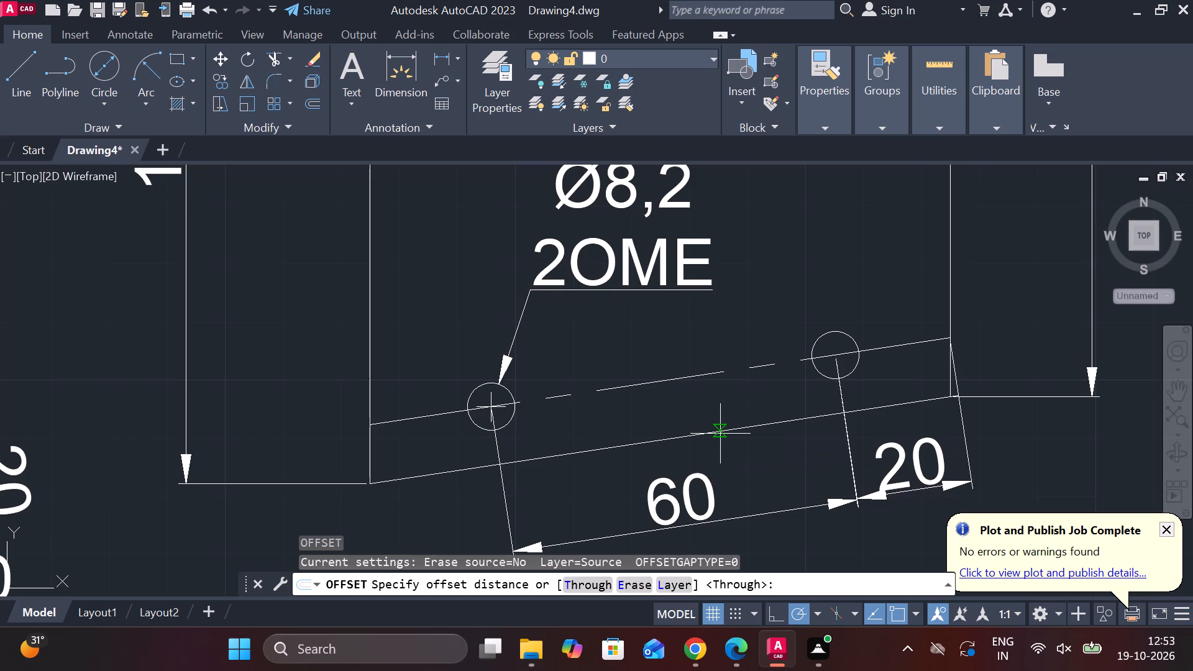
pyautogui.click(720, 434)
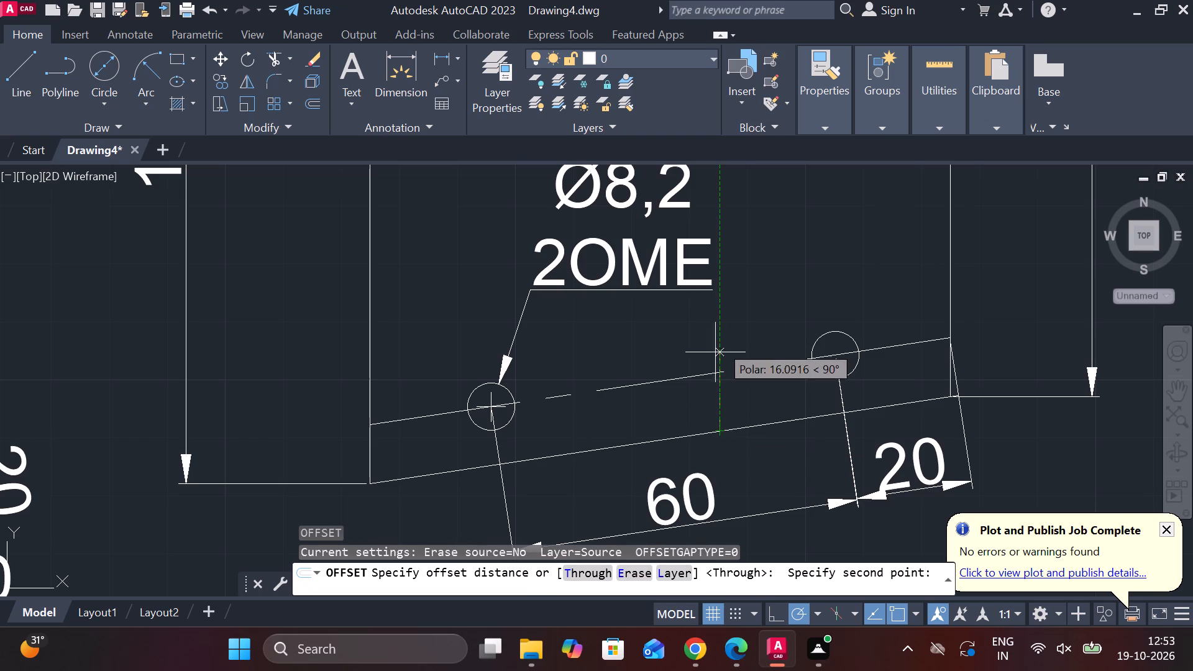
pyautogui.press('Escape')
# Offset the plate's slanted bottom edge by 20, placing the parallel line above the two Ø8,2 holes.
pyautogui.click(702, 436)
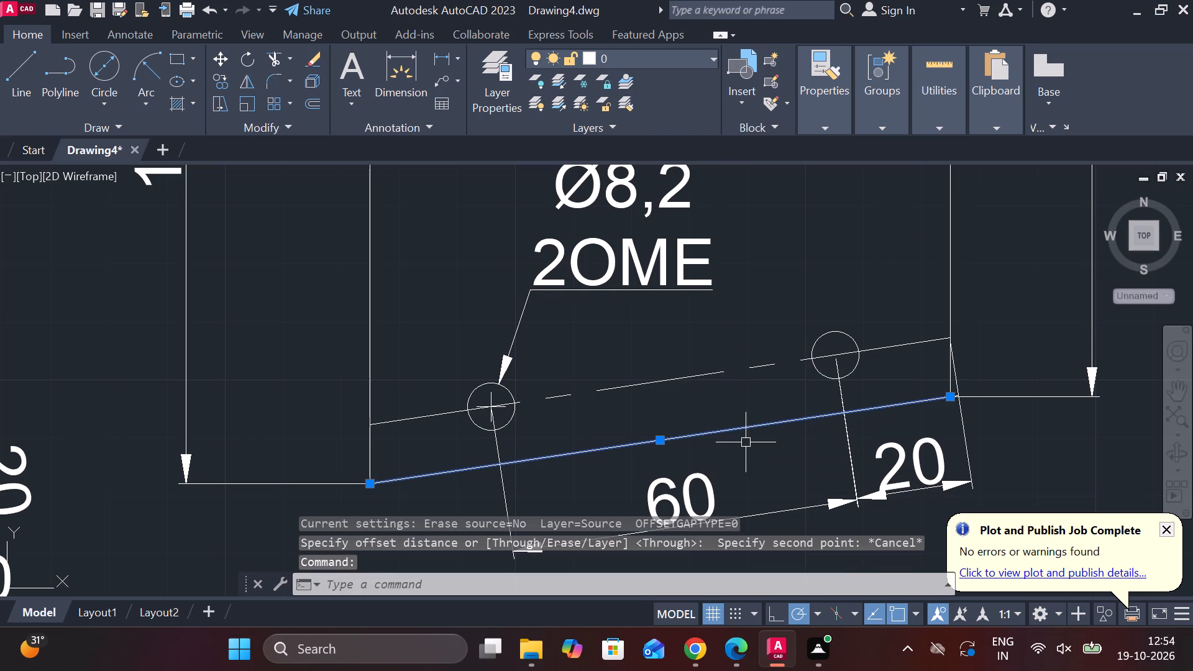
pyautogui.press('o')
pyautogui.press('Return')
pyautogui.press('Return')
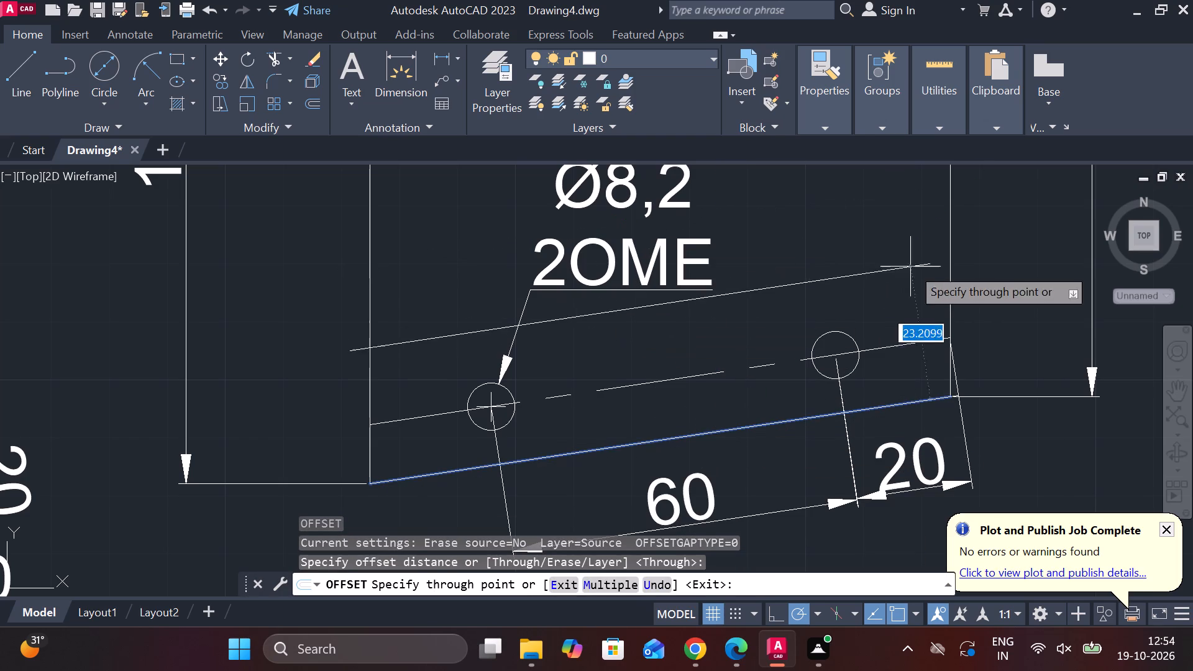
pyautogui.scroll(-3, 919, 286)
pyautogui.moveTo(401, 362); pyautogui.dragTo(521, 352, button='middle')
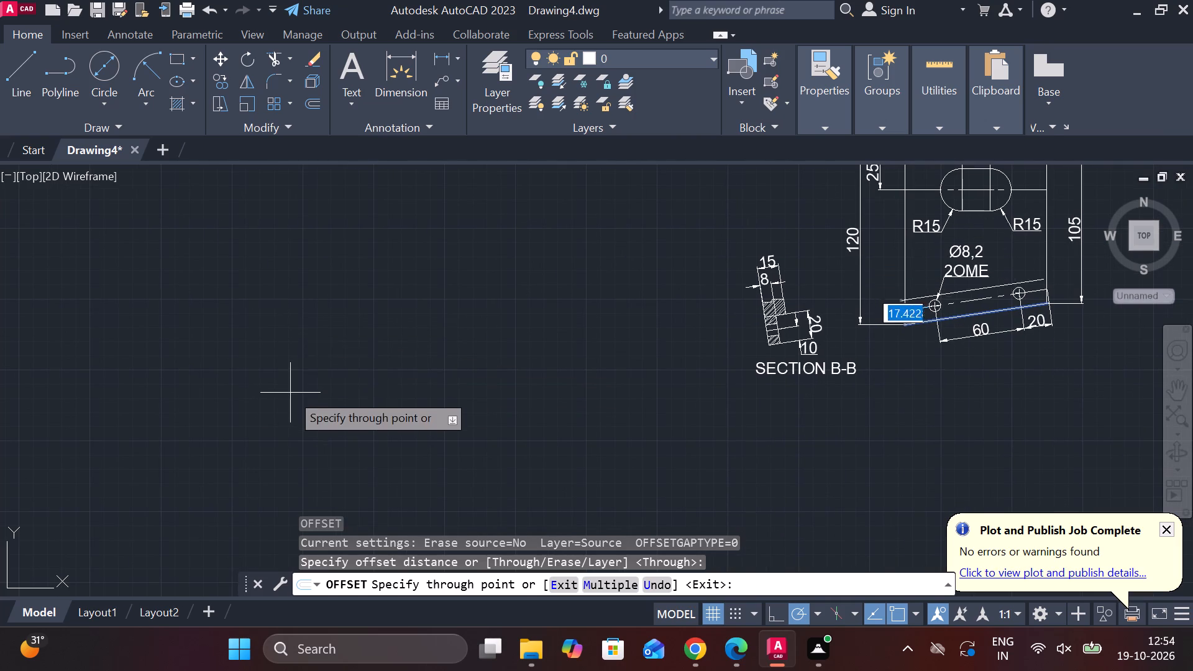
pyautogui.moveTo(896, 344); pyautogui.dragTo(676, 403, button='middle')
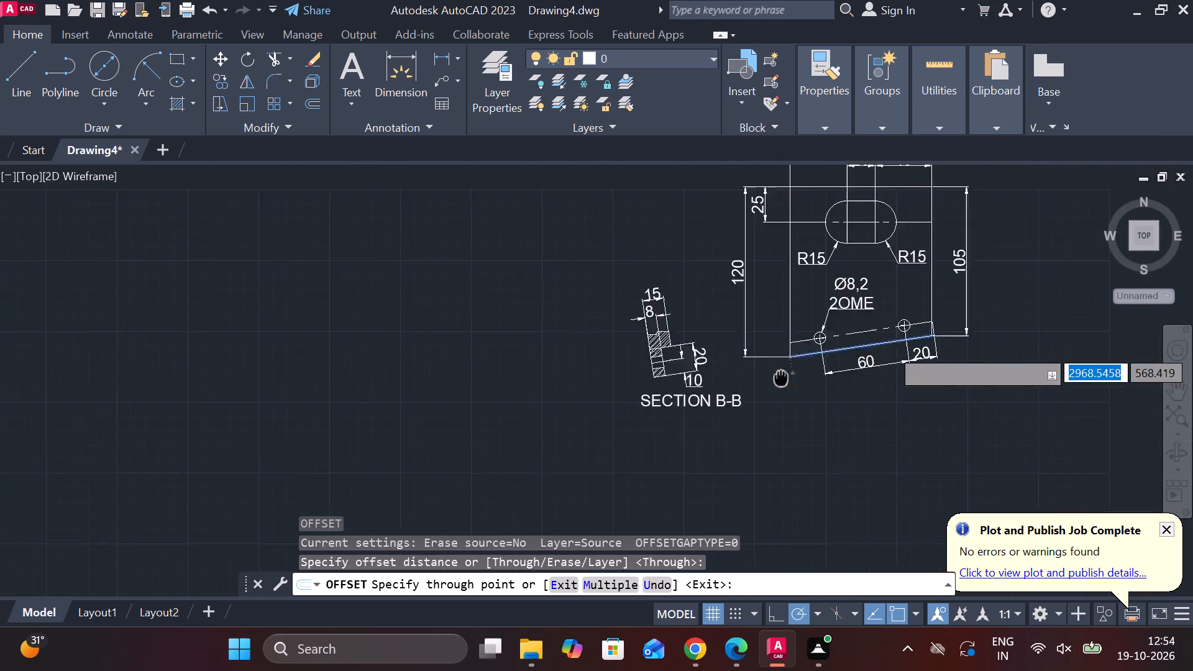
pyautogui.moveTo(676, 403); pyautogui.dragTo(611, 438, button='middle')
pyautogui.scroll(2, 655, 375)
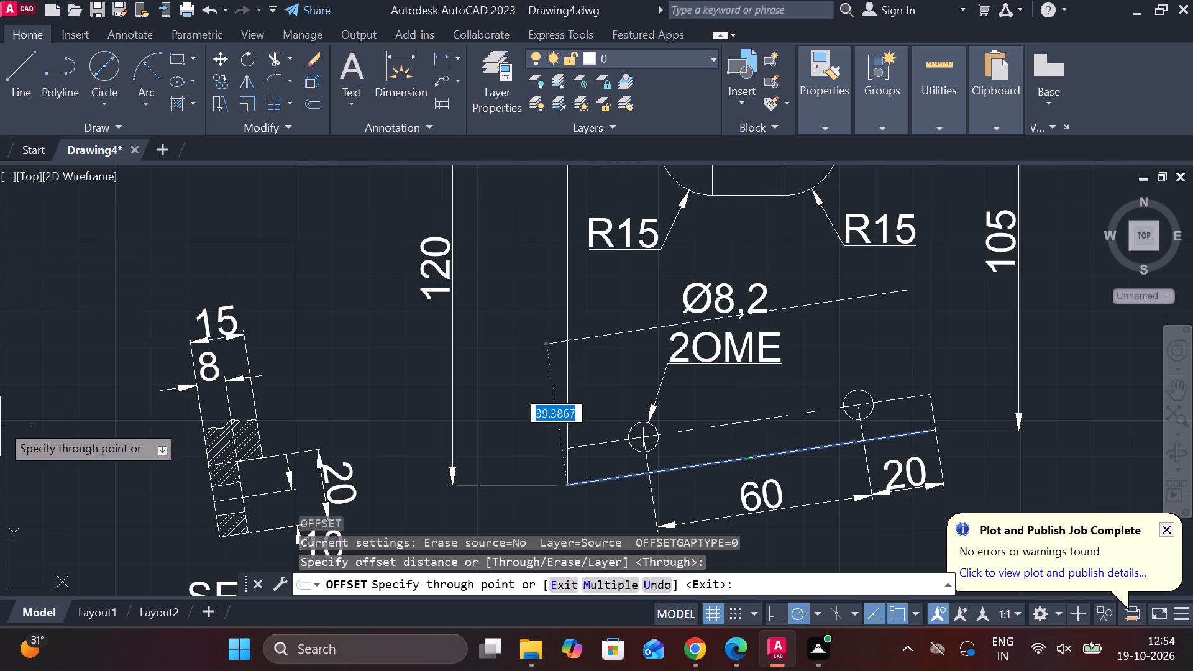
pyautogui.scroll(2, 614, 393)
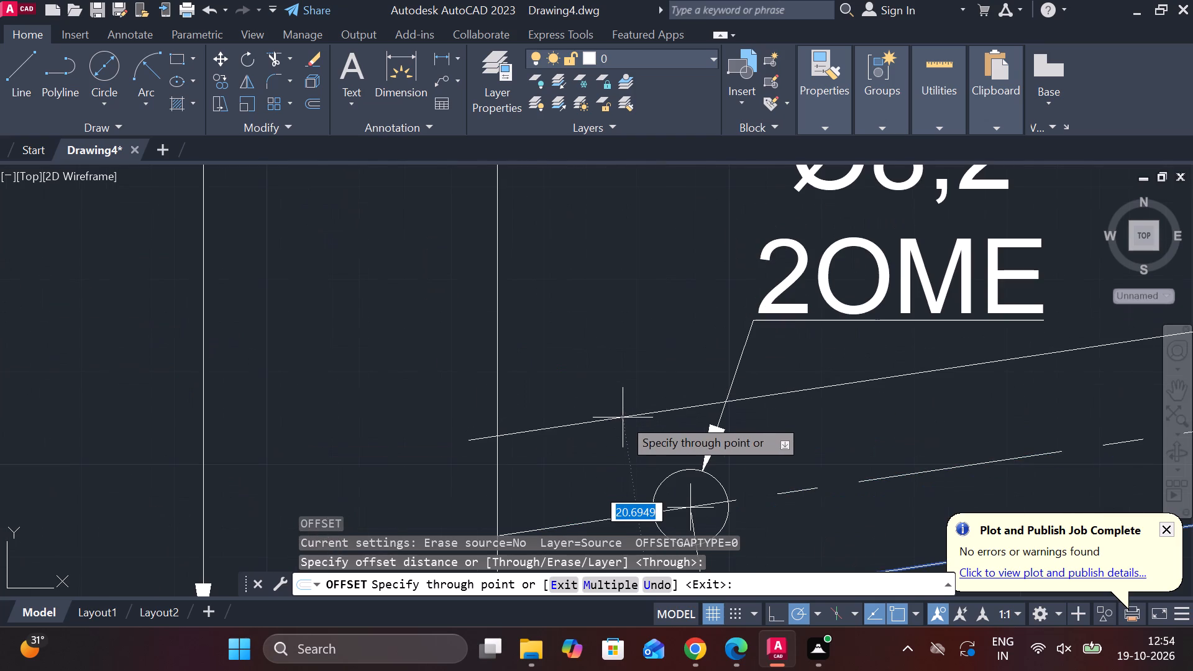
pyautogui.write('20')
pyautogui.press('Return')
pyautogui.scroll(-1, 657, 437)
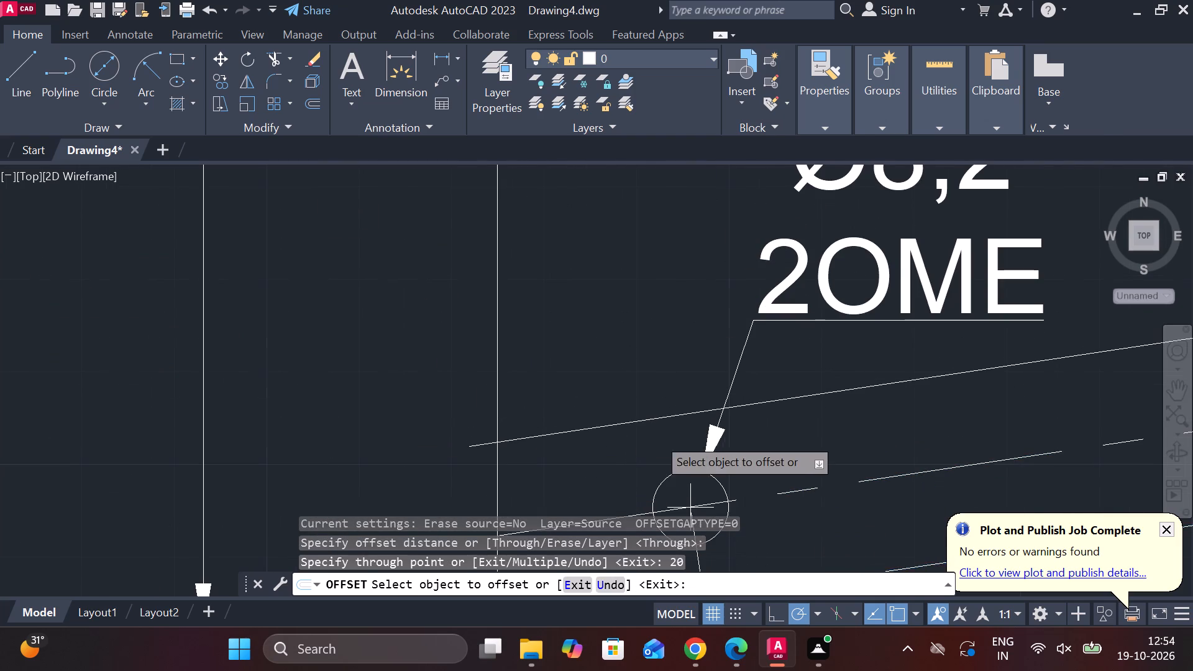
pyautogui.scroll(-1, 657, 437)
pyautogui.moveTo(710, 436); pyautogui.dragTo(619, 436, button='middle')
pyautogui.scroll(1, 662, 429)
pyautogui.press('Escape')
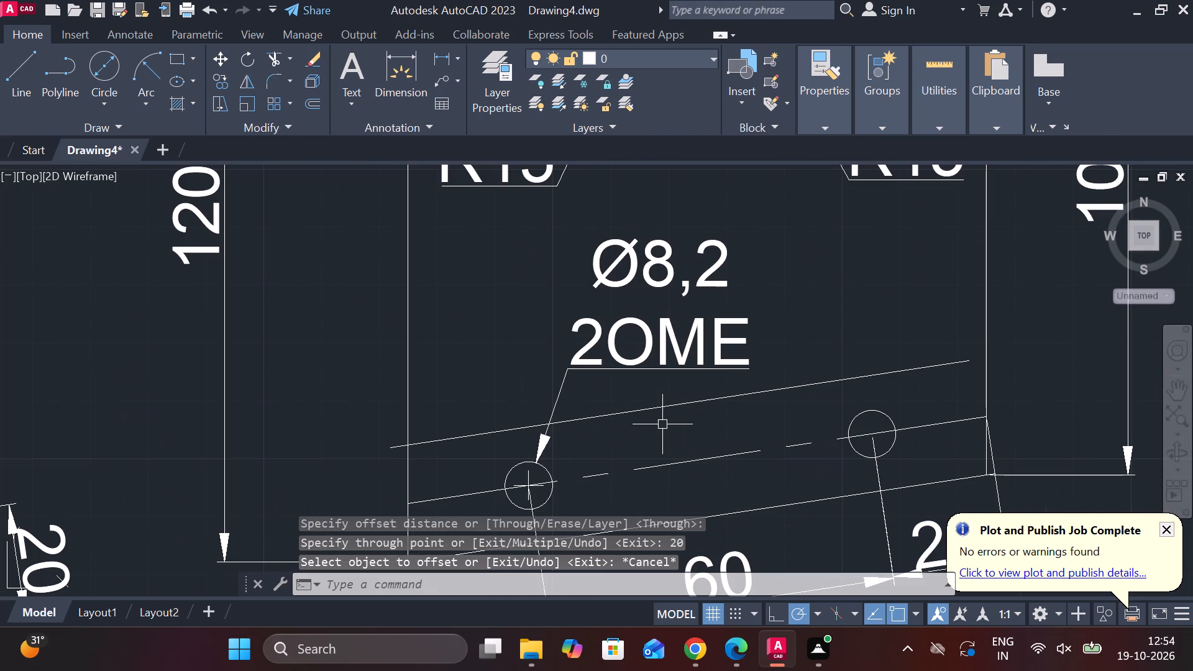
# Extend the offset line to the plate's right edge and trim its overhang beyond the left edge.
pyautogui.write('EX')
pyautogui.press('space')
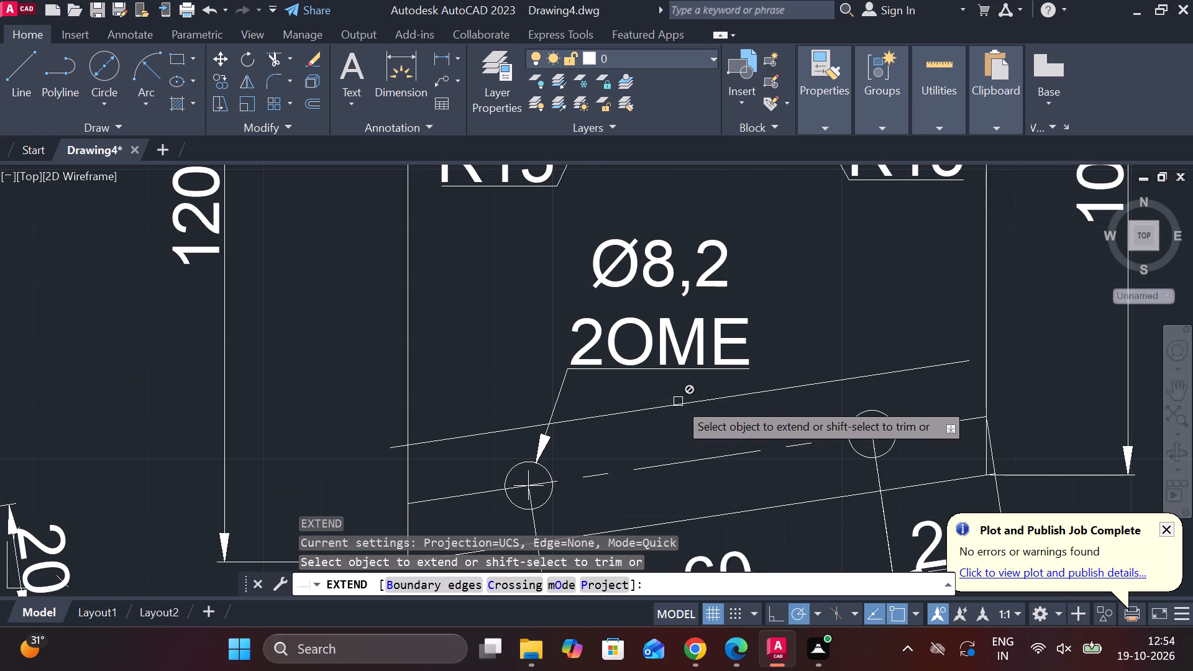
pyautogui.click(740, 398)
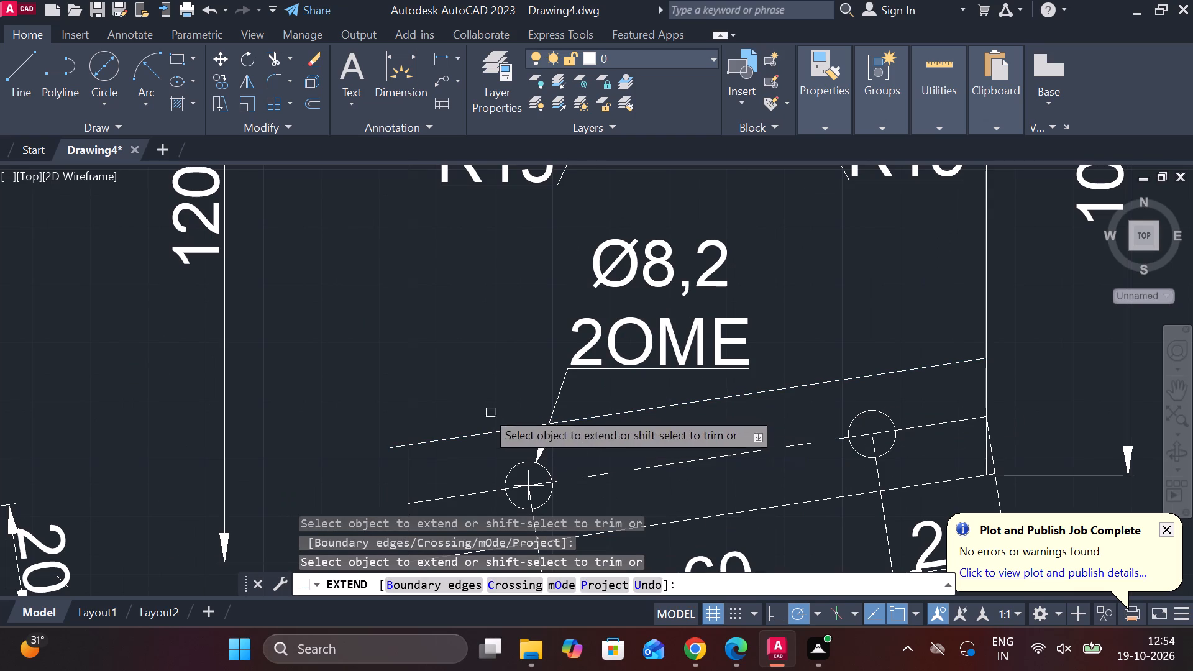
pyautogui.press('Escape')
pyautogui.write('TR')
pyautogui.press('space')
pyautogui.click(388, 450)
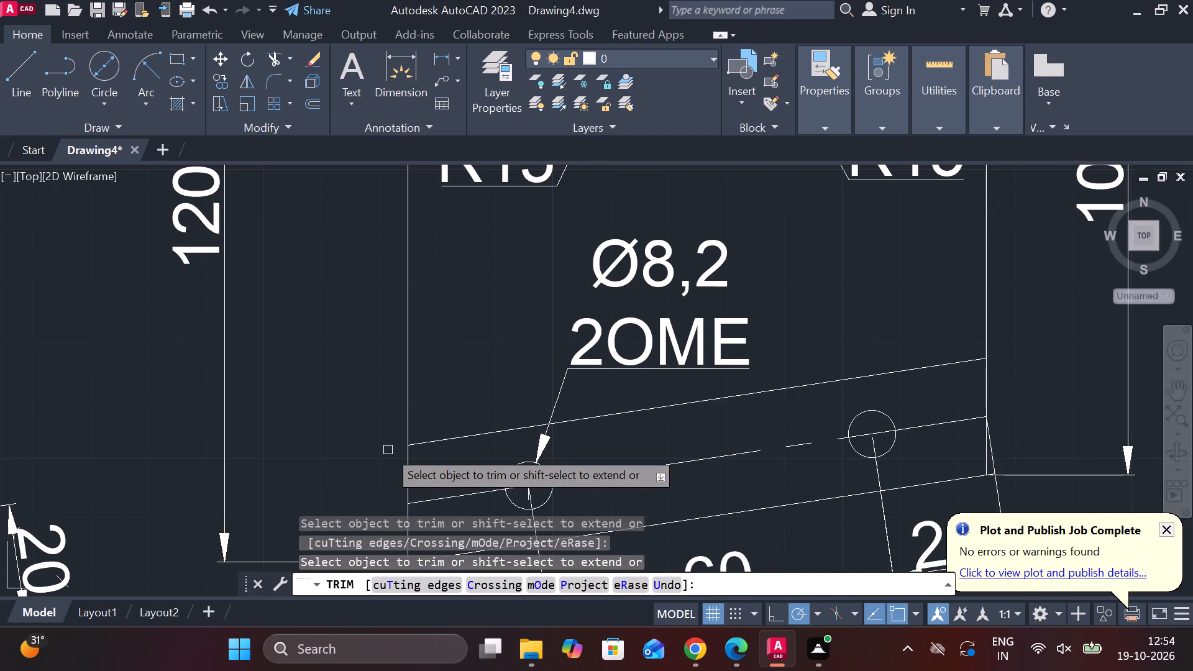
pyautogui.scroll(-1, 418, 449)
pyautogui.scroll(1, 738, 455)
pyautogui.press('Escape')
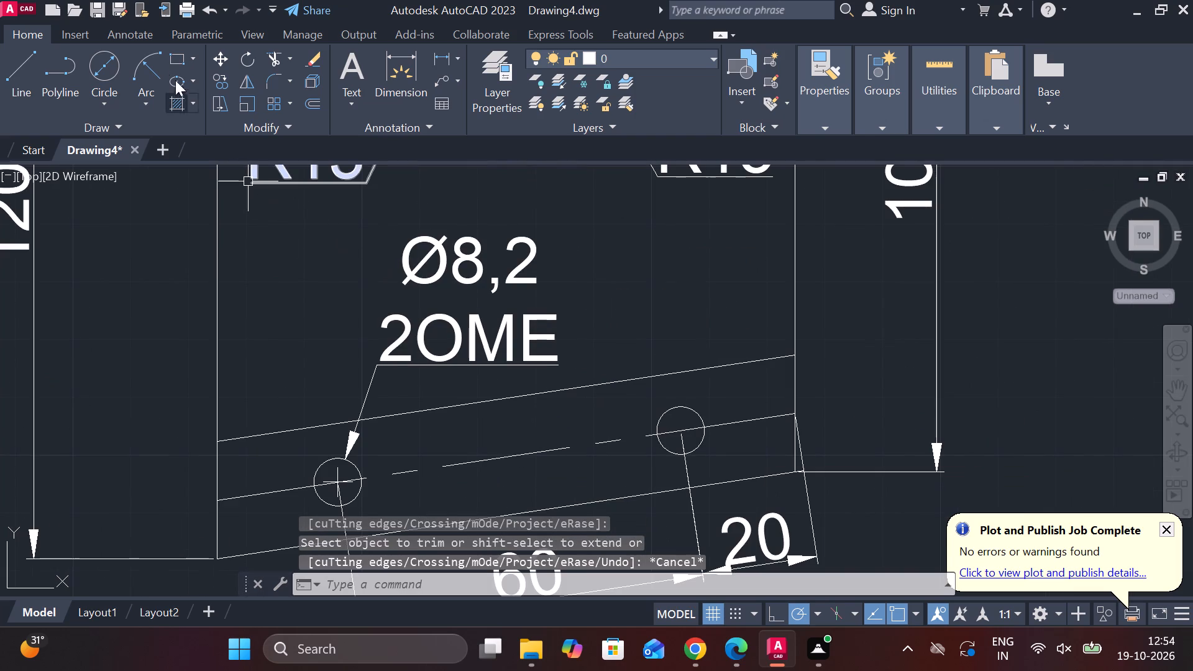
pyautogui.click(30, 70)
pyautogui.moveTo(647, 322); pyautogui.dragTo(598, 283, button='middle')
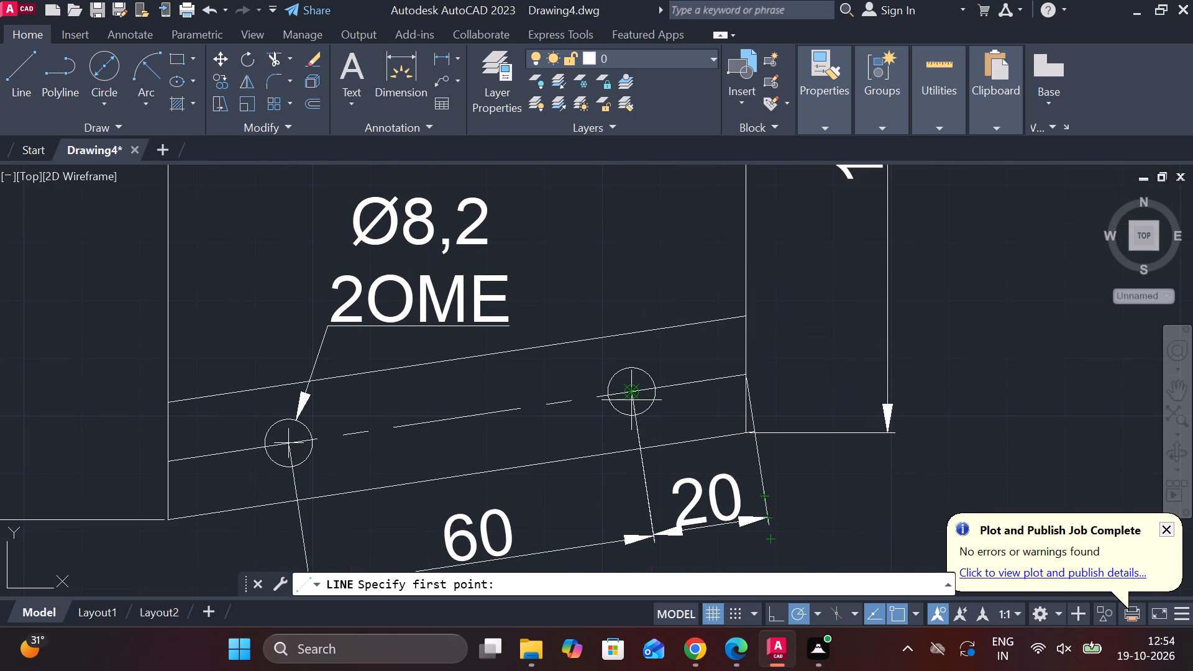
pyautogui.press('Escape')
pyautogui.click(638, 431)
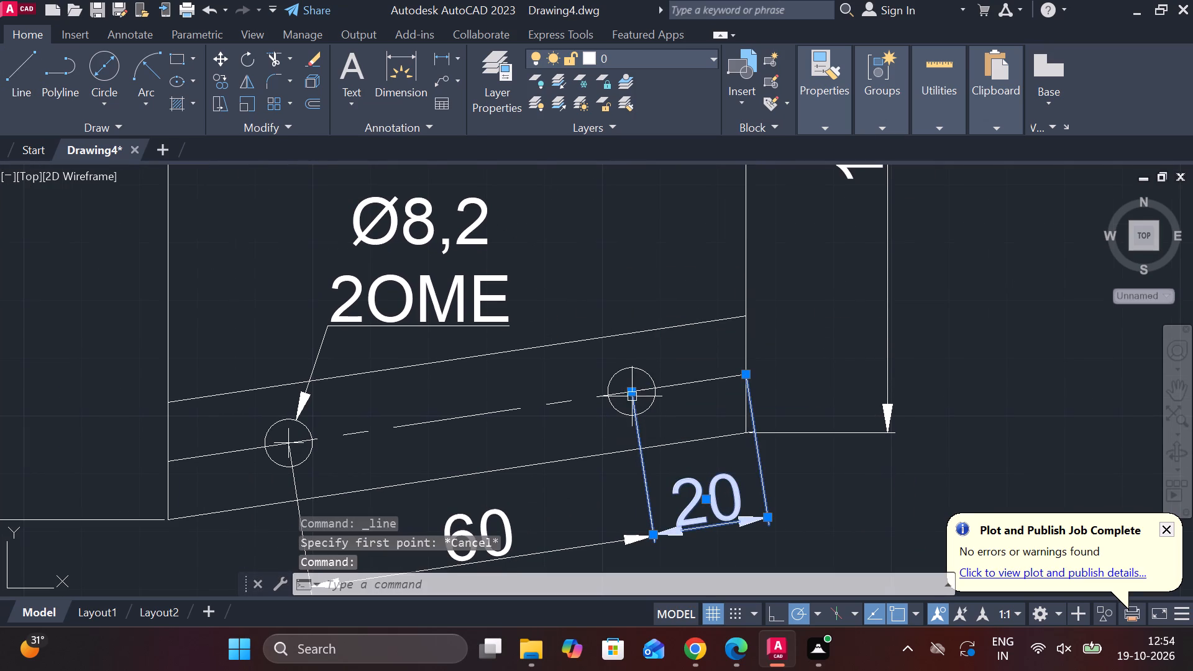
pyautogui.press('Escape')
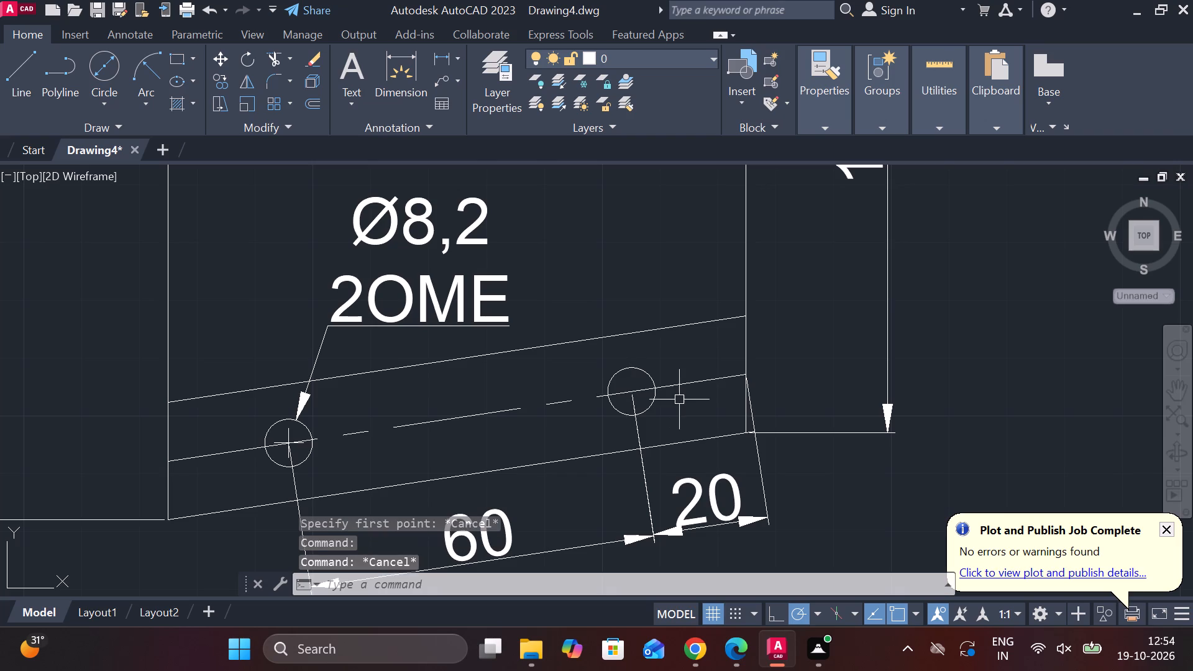
# Draw a line about 22 mm long from the right hole's centre upward across the offset line, roughly perpendicular to it.
pyautogui.press('l')
pyautogui.press('Return')
pyautogui.click(636, 396)
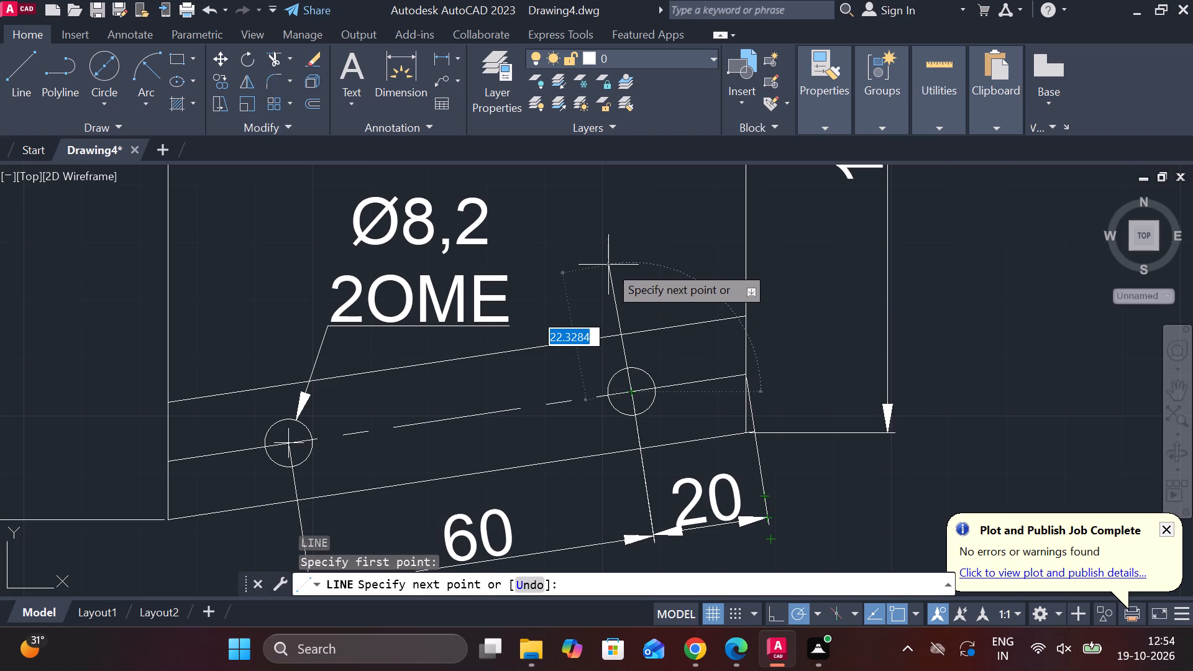
pyautogui.click(608, 265)
pyautogui.press('Escape')
# Lengthen the line through the right Ø8,2 hole downward, past the slanted bottom edge and beyond the 60 and 20 dimension line.
pyautogui.click(625, 346)
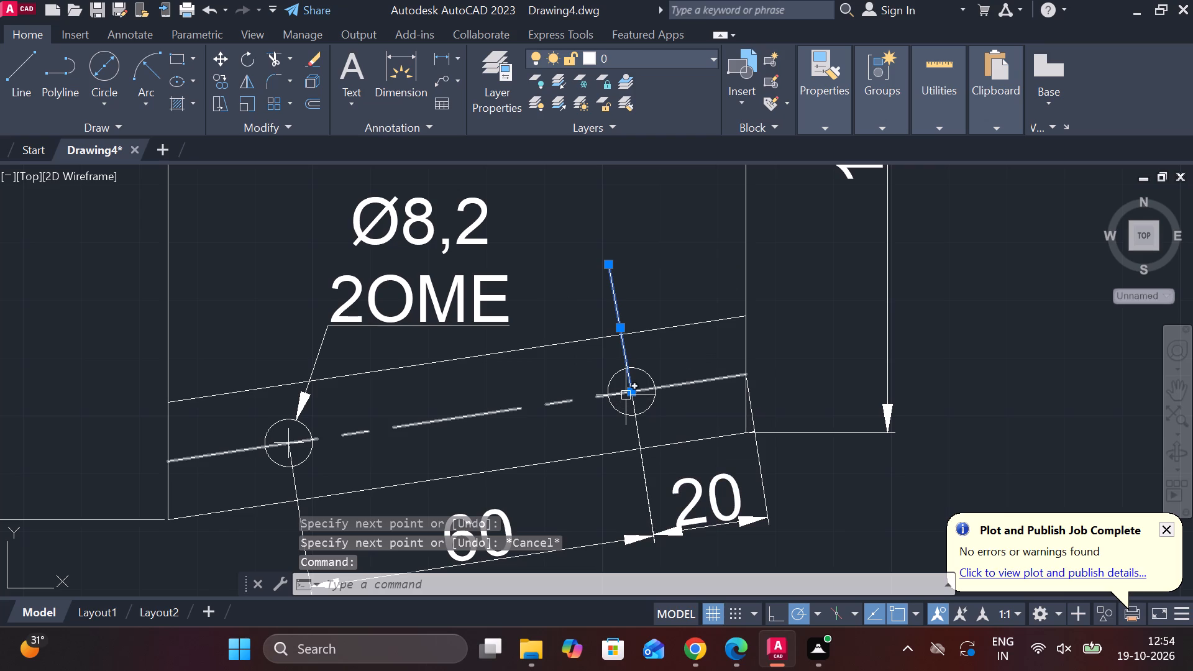
pyautogui.click(693, 439)
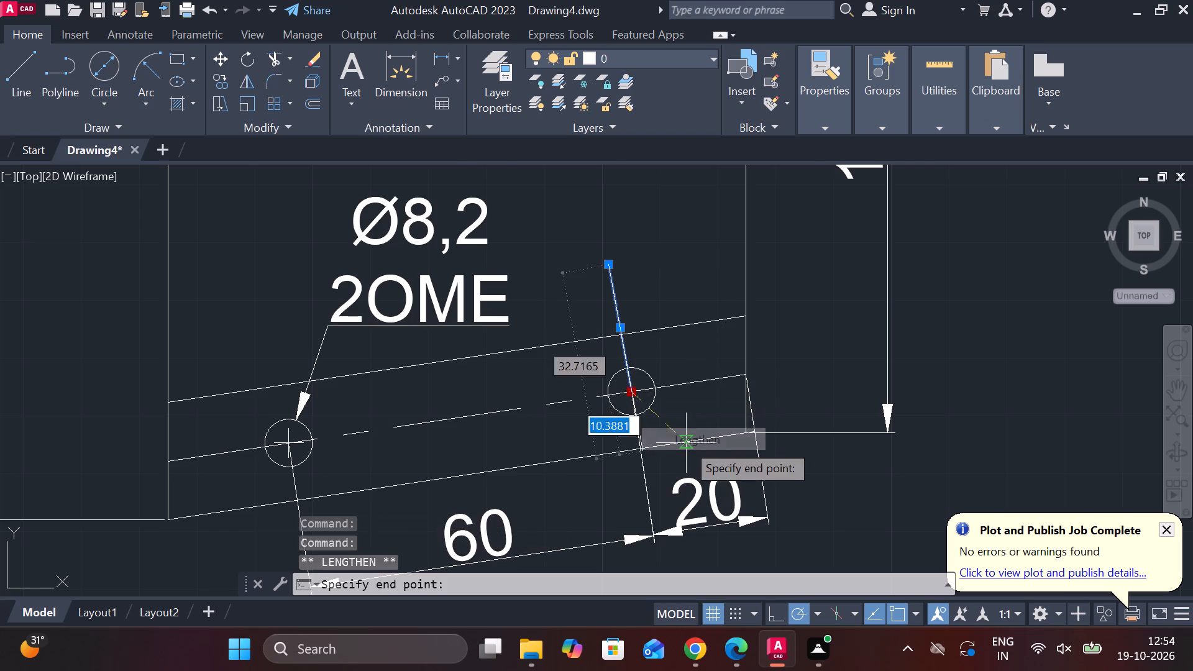
pyautogui.scroll(-1, 686, 443)
pyautogui.moveTo(695, 545); pyautogui.dragTo(652, 448, button='middle')
pyautogui.click(660, 459)
pyautogui.press('Escape')
pyautogui.scroll(1, 682, 427)
pyautogui.moveTo(682, 426); pyautogui.dragTo(714, 567, button='middle')
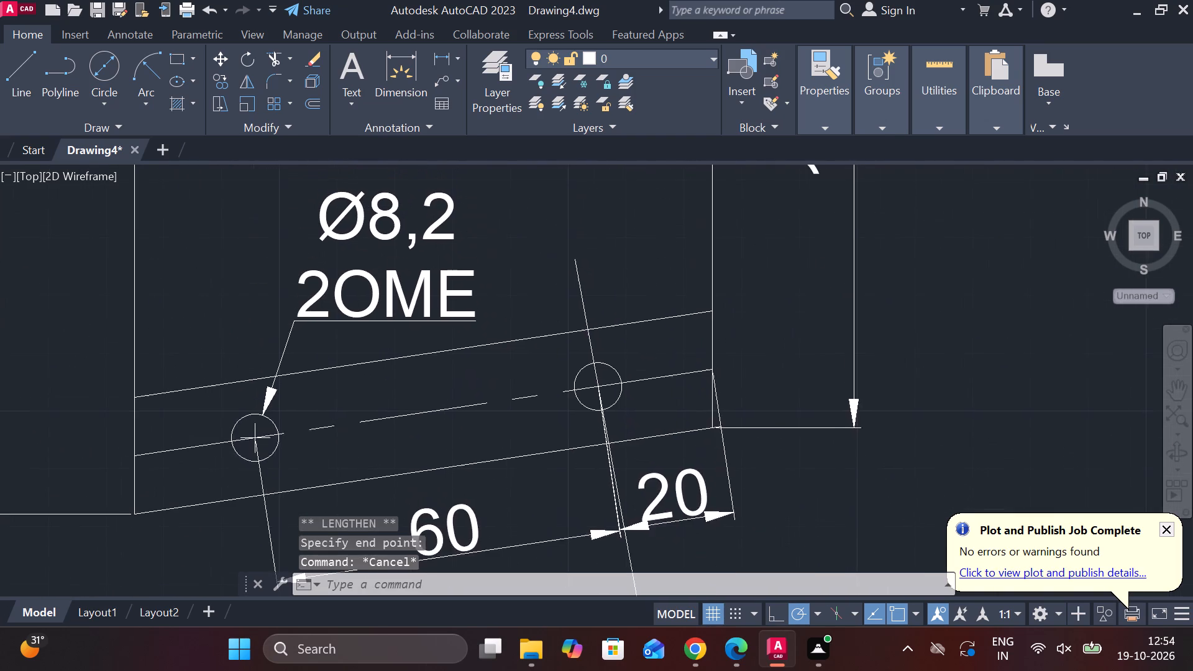
# Add the text "B" with height 7 beside the upper end of the cutting line, next to the 2OME note.
pyautogui.moveTo(587, 270); pyautogui.dragTo(632, 369, button='middle')
pyautogui.write('T')
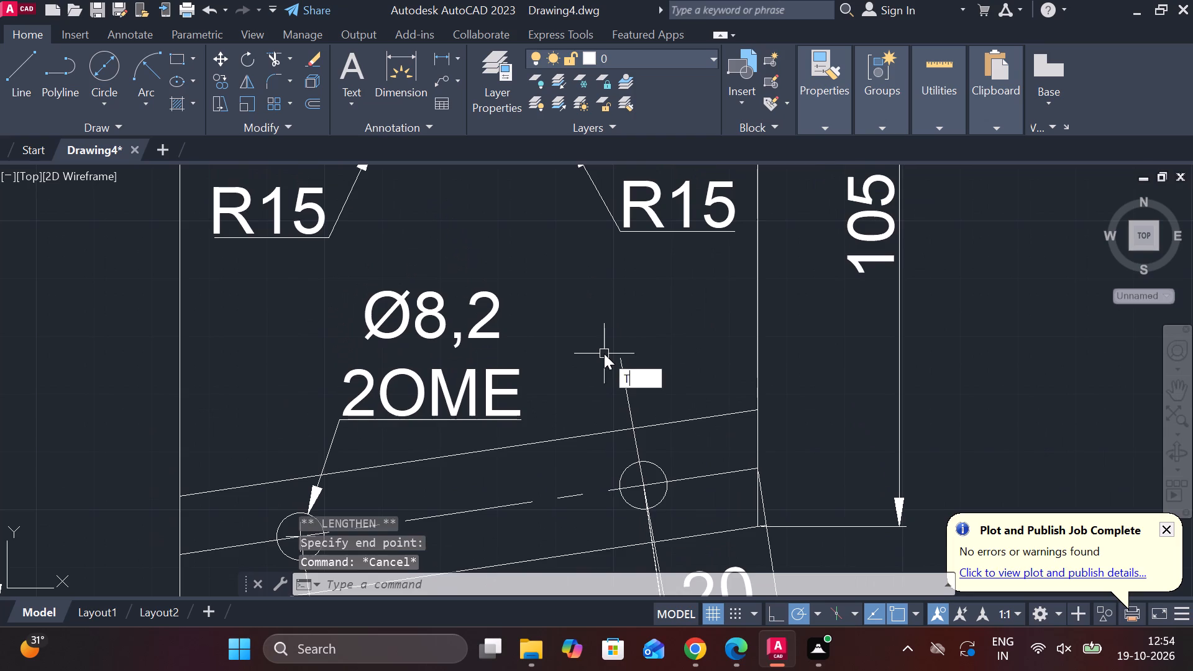
pyautogui.press('space')
pyautogui.scroll(1, 598, 365)
pyautogui.click(525, 341)
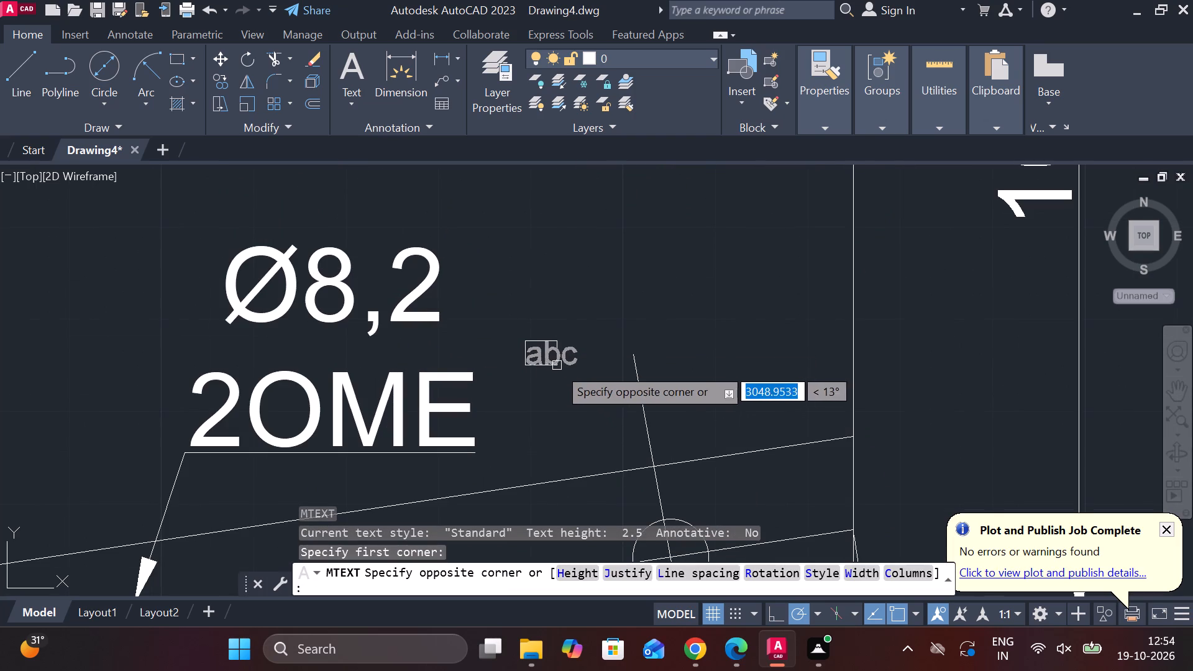
pyautogui.click(592, 411)
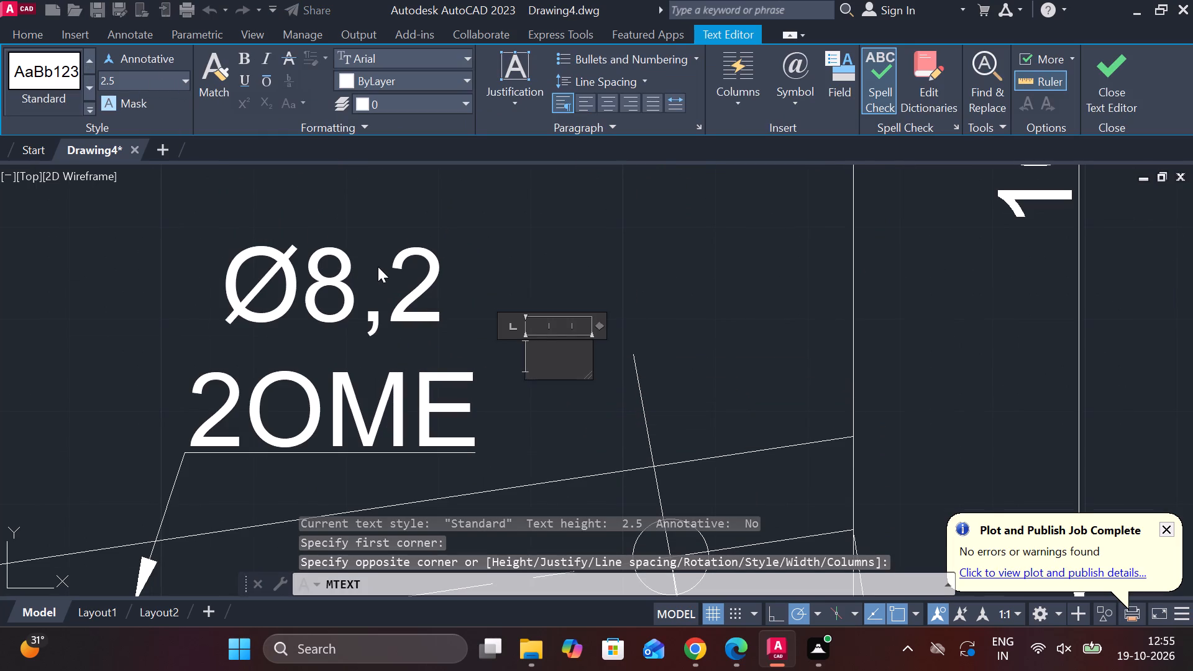
pyautogui.press('b')
pyautogui.click(189, 81)
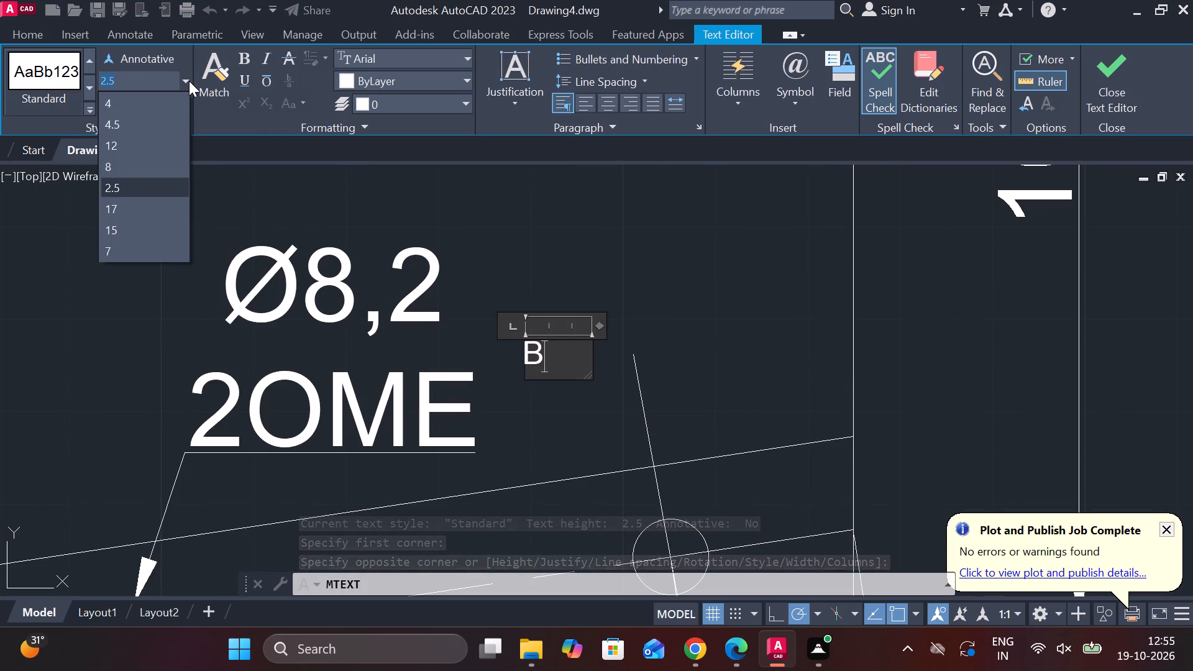
pyautogui.click(121, 165)
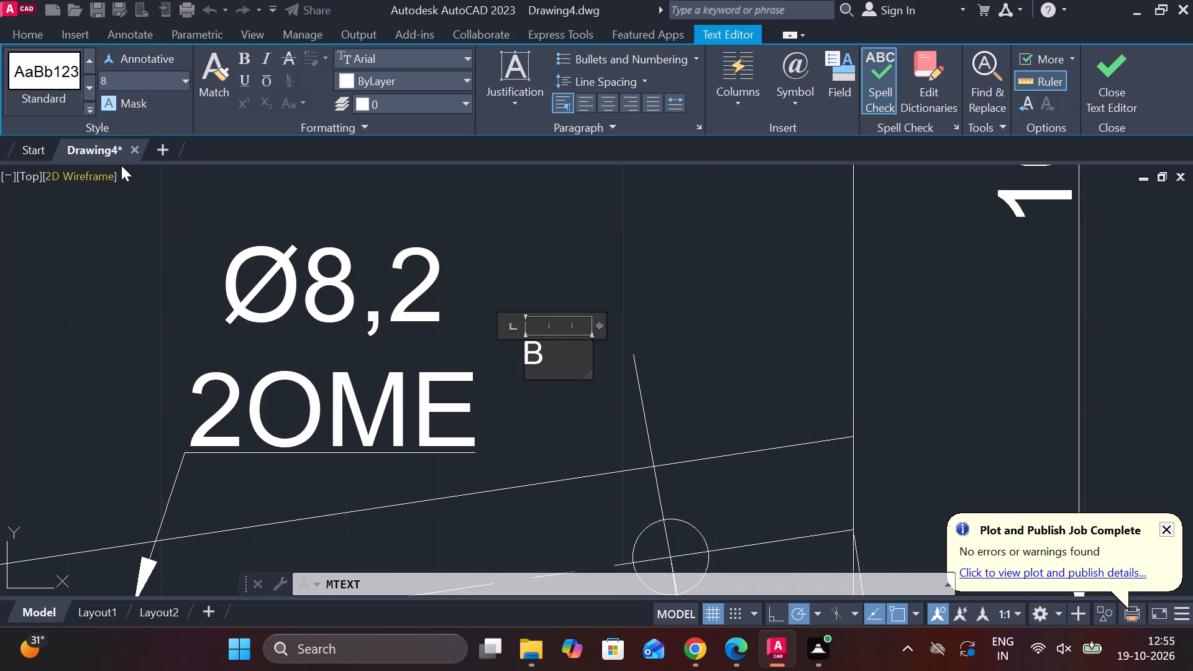
pyautogui.moveTo(568, 359); pyautogui.dragTo(491, 366)
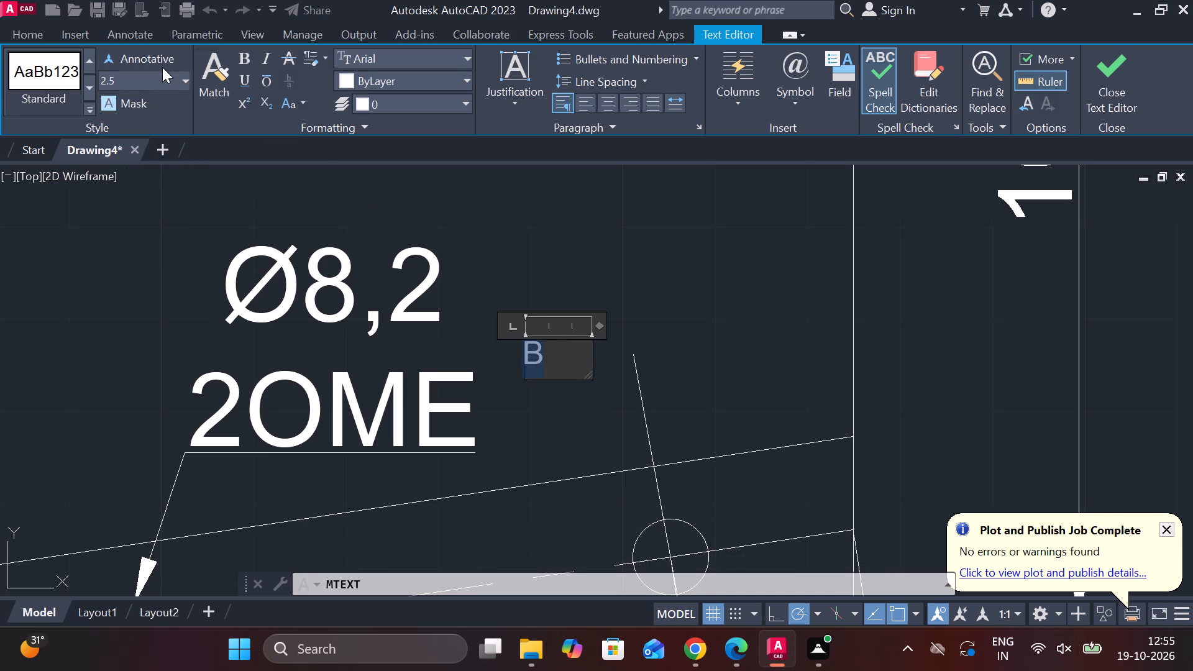
pyautogui.click(183, 86)
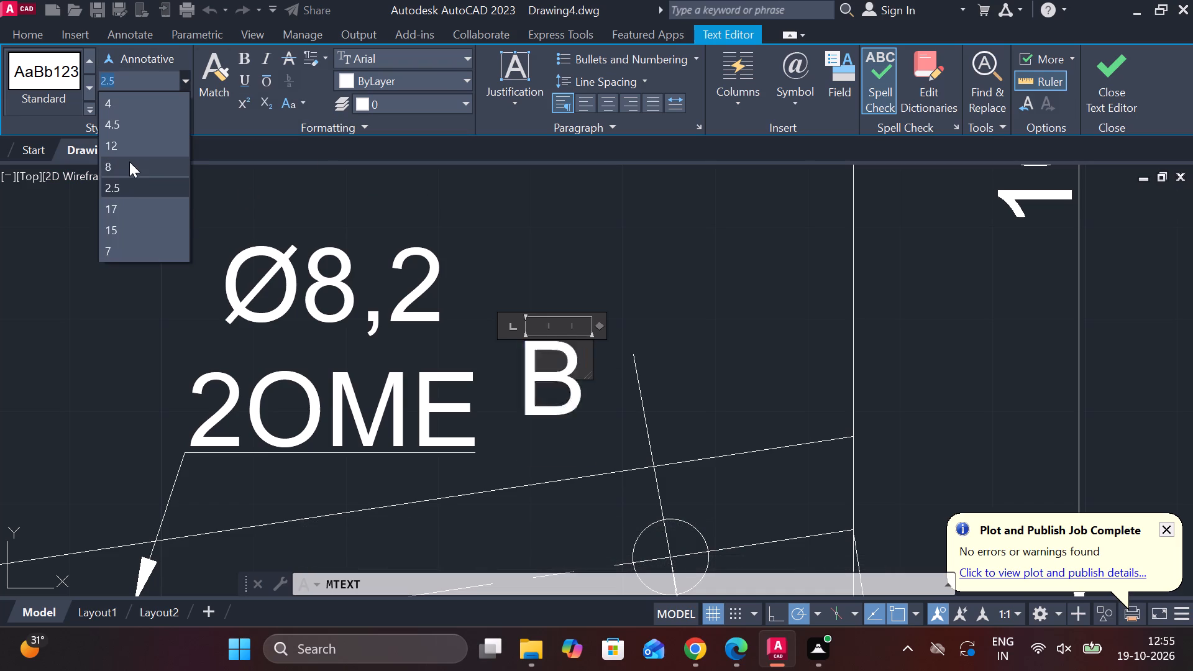
pyautogui.click(112, 253)
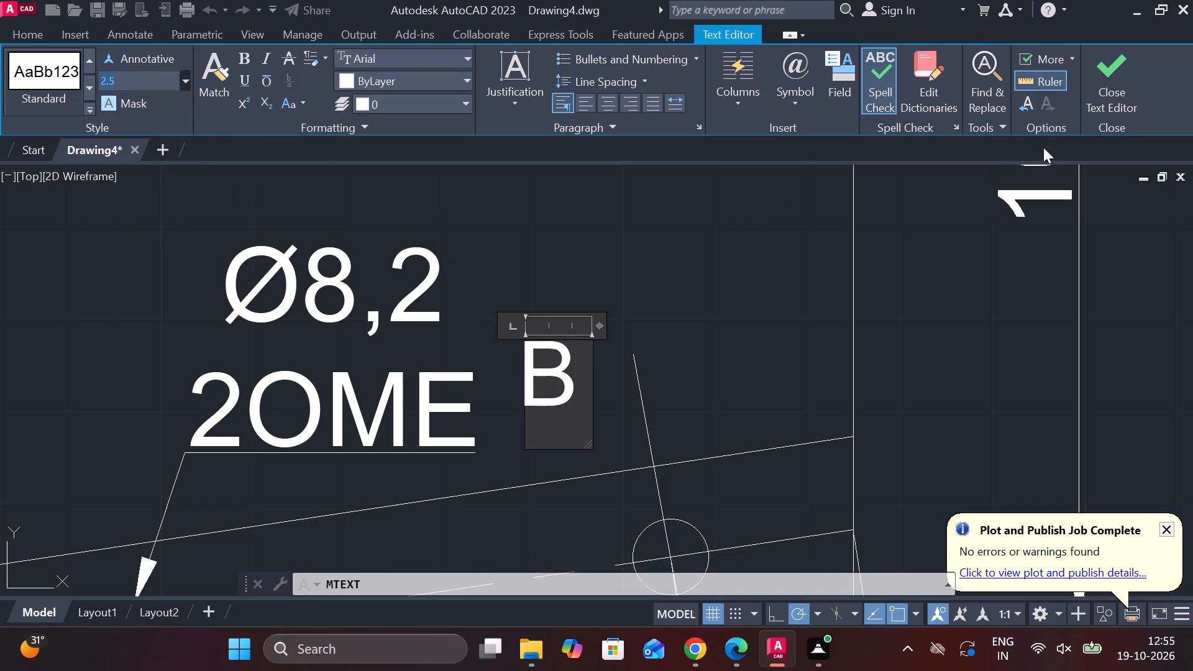
pyautogui.click(1092, 71)
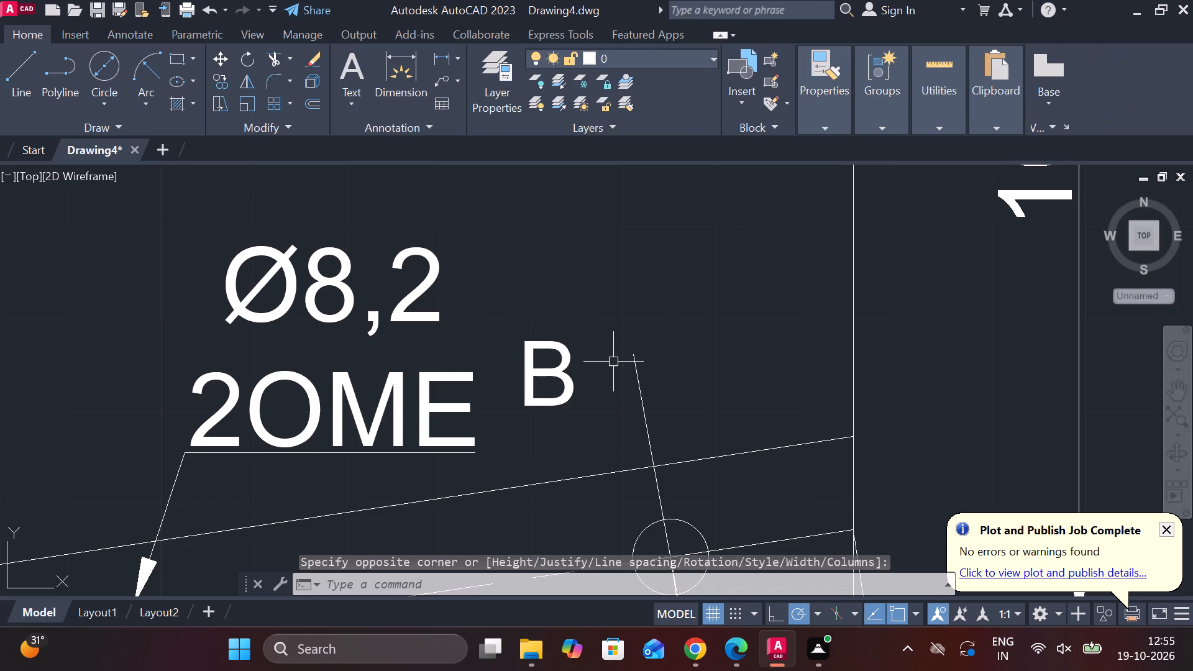
# Draw a horizontal arrow shaft about 4.6 mm long from the B to the cutting line, plus a 1 mm lower arrowhead edge at 225°.
pyautogui.scroll(1, 641, 380)
pyautogui.press('l')
pyautogui.press('Return')
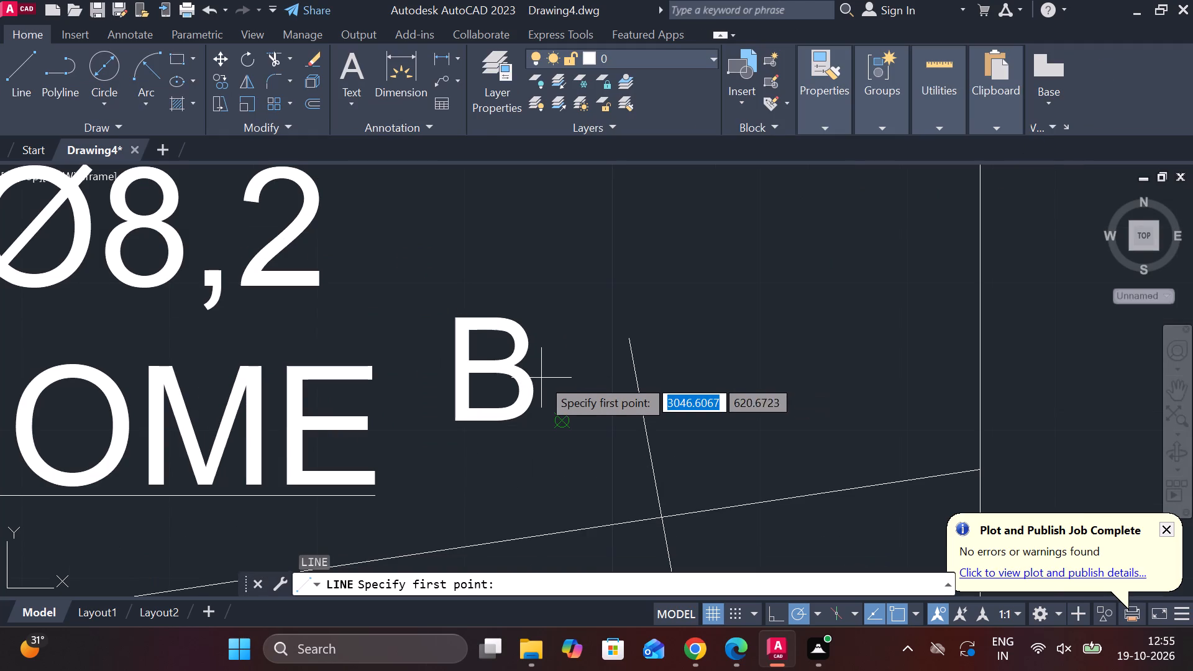
pyautogui.click(567, 375)
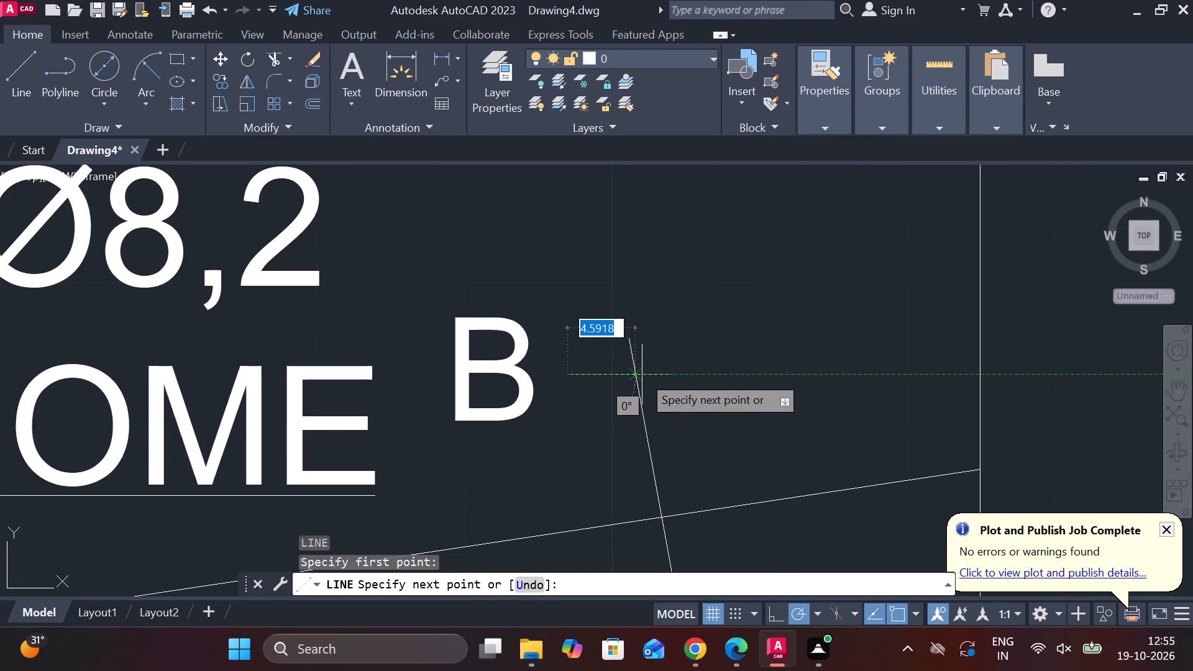
pyautogui.scroll(2, 642, 375)
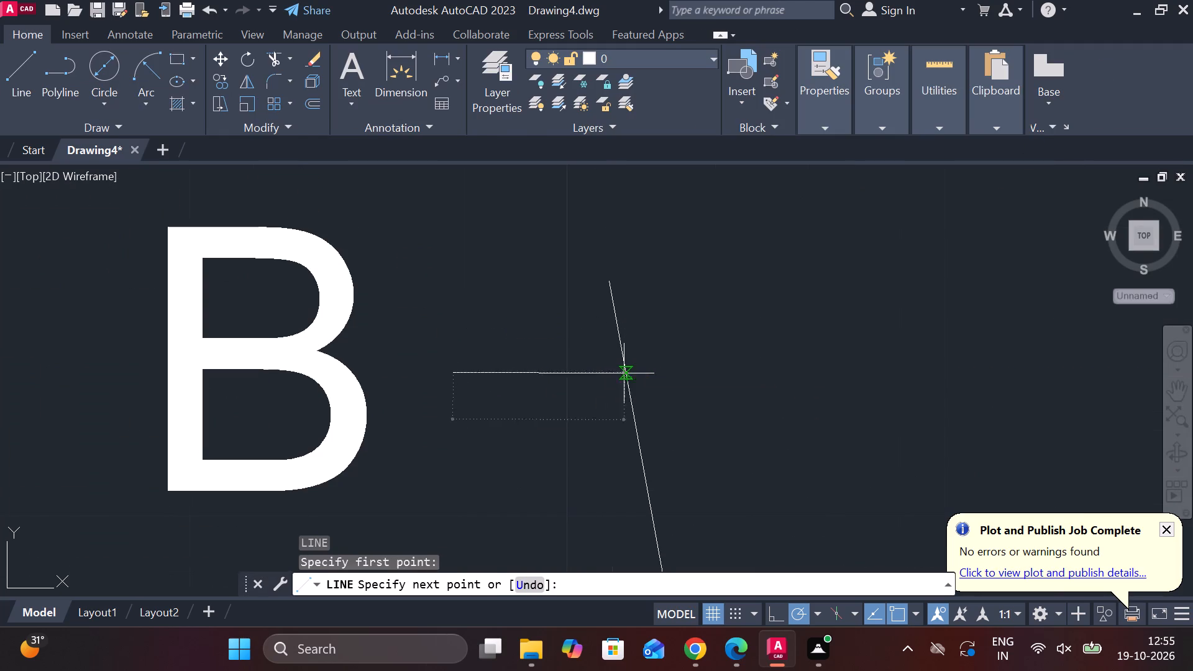
pyautogui.click(624, 373)
pyautogui.scroll(2, 612, 390)
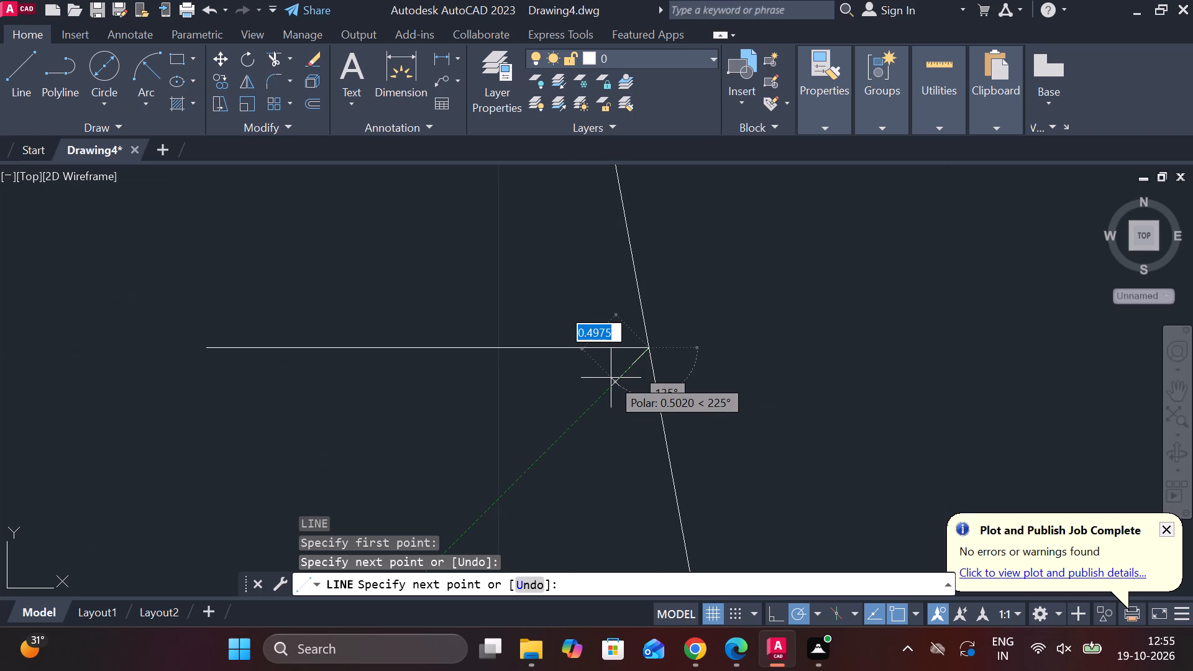
pyautogui.write('2')
pyautogui.press('space')
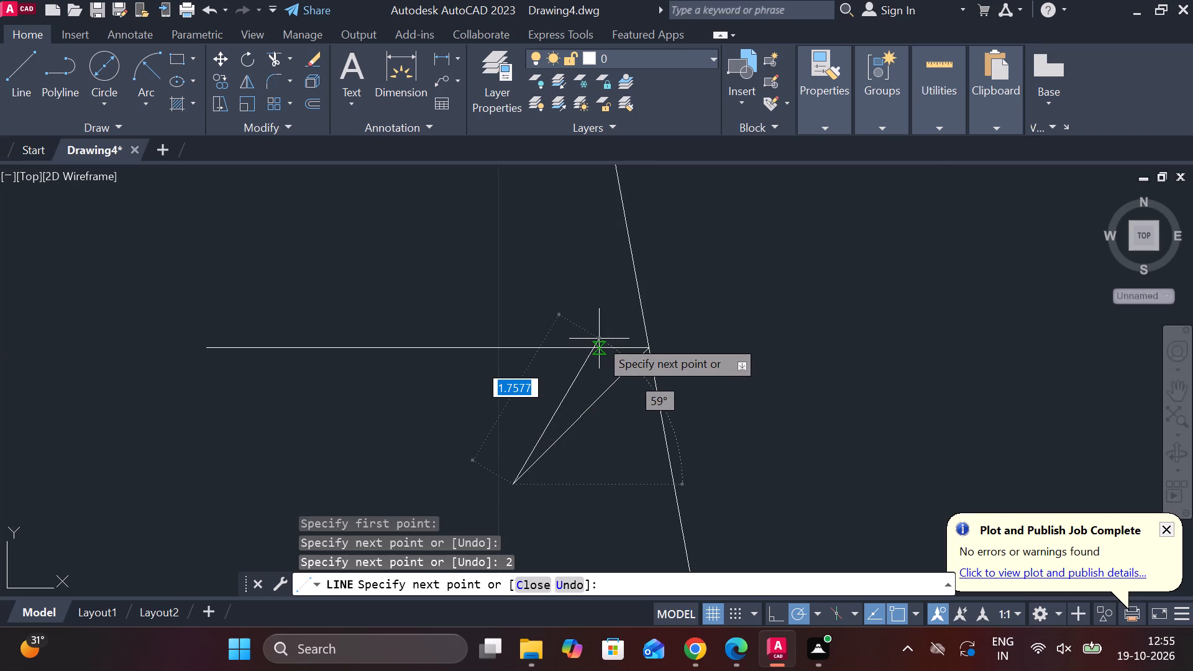
pyautogui.hotkey('ctrl', 'z')
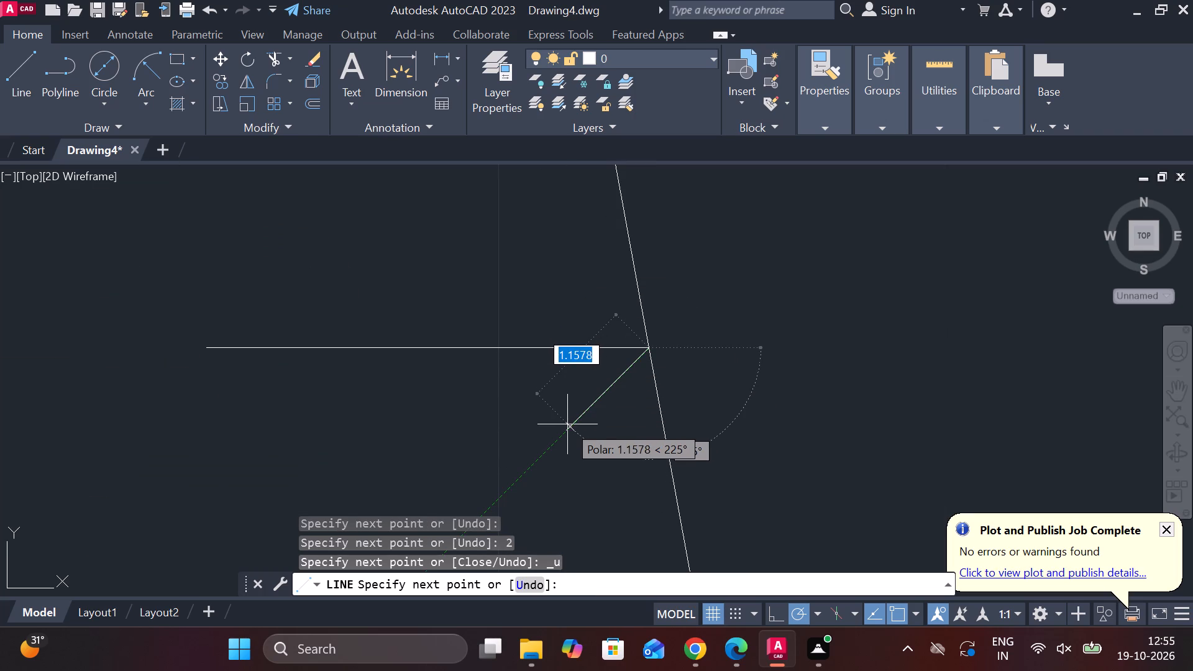
pyautogui.write('1')
pyautogui.press('space')
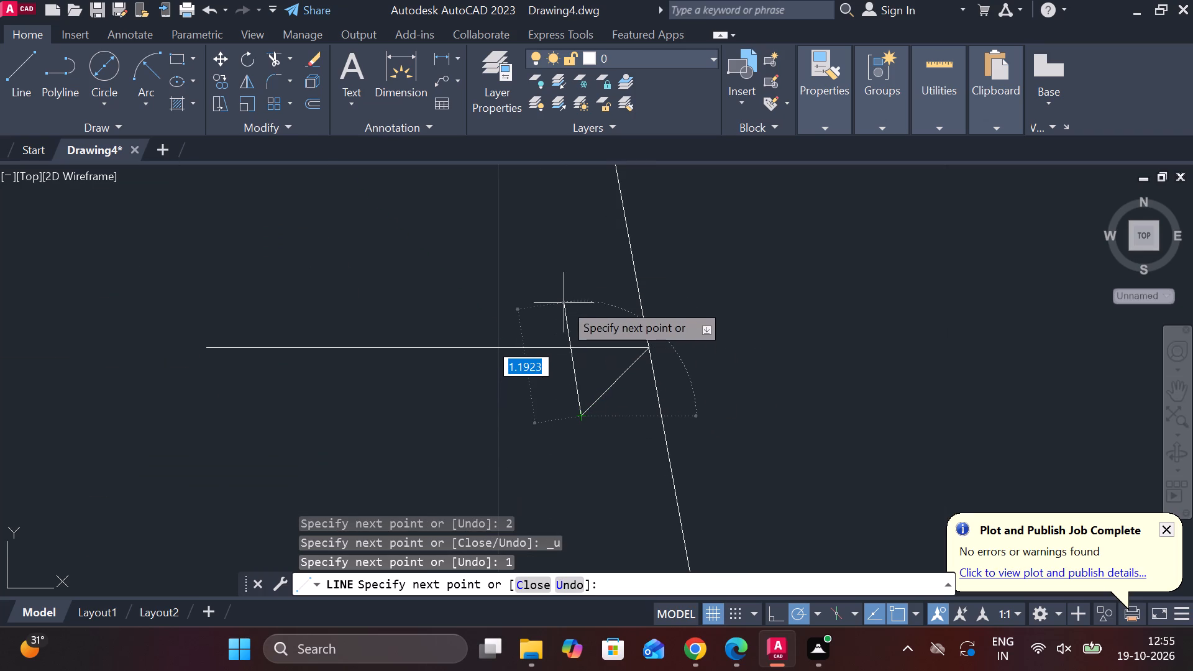
pyautogui.press('Escape')
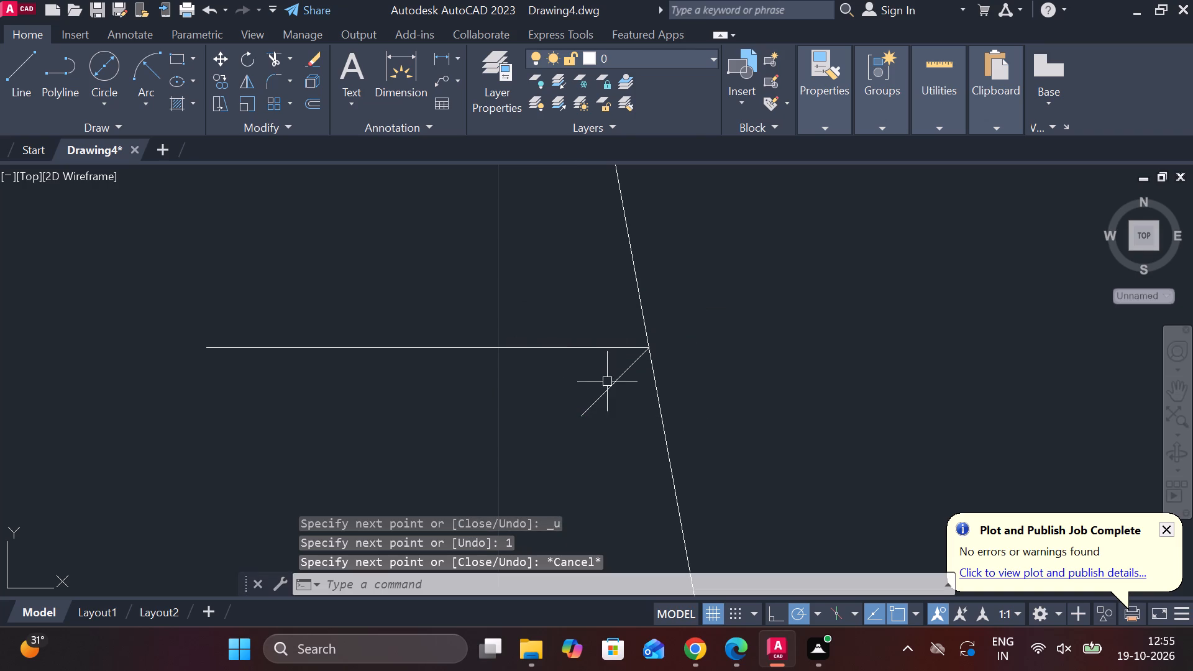
# Draw the upper arrowhead edge 1 mm long at 135° from the arrow's tip and close the arrowhead triangle with a vertical line.
pyautogui.press('l')
pyautogui.press('Return')
pyautogui.click(646, 352)
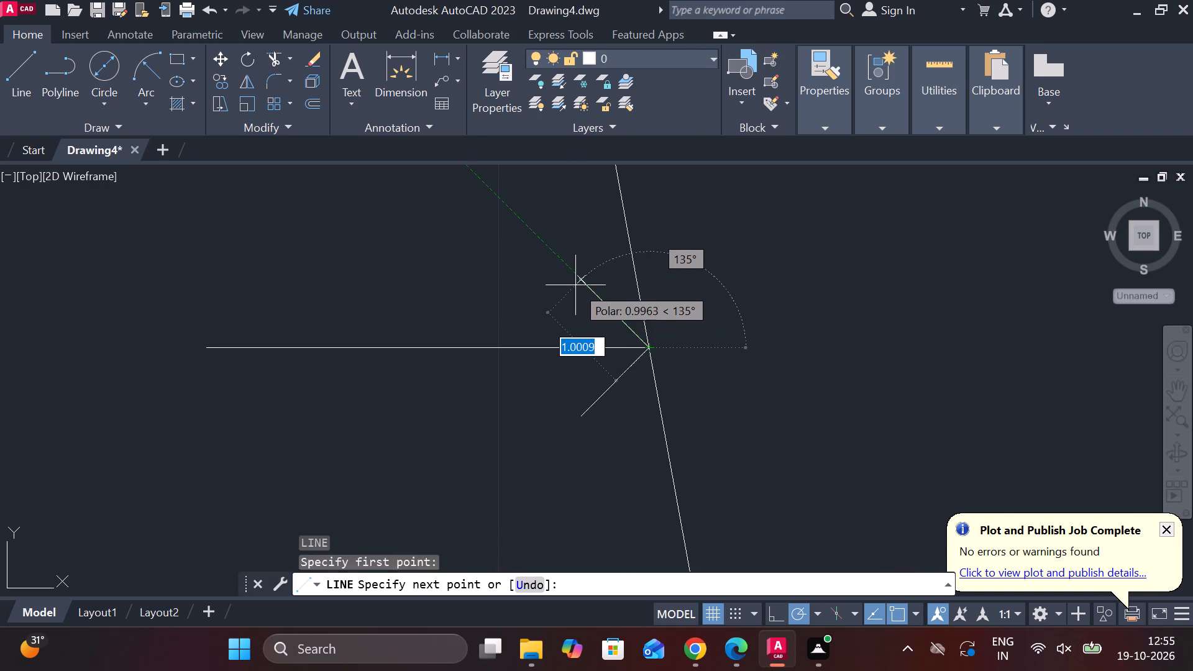
pyautogui.write('1')
pyautogui.press('space')
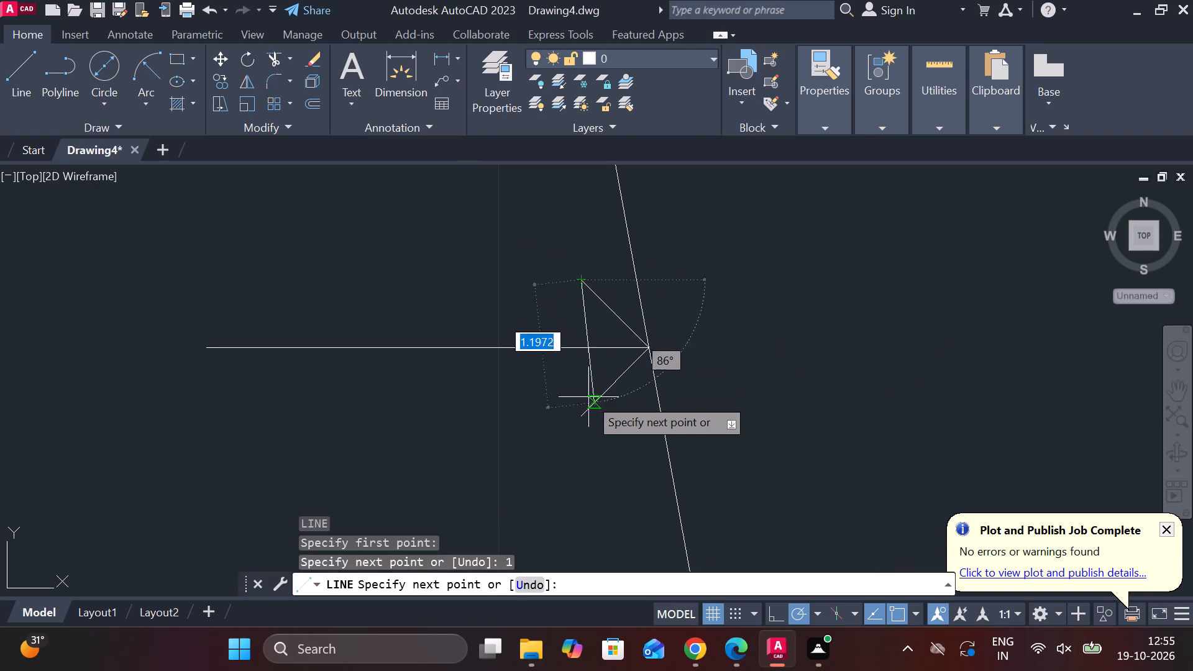
pyautogui.click(585, 411)
pyautogui.press('Escape')
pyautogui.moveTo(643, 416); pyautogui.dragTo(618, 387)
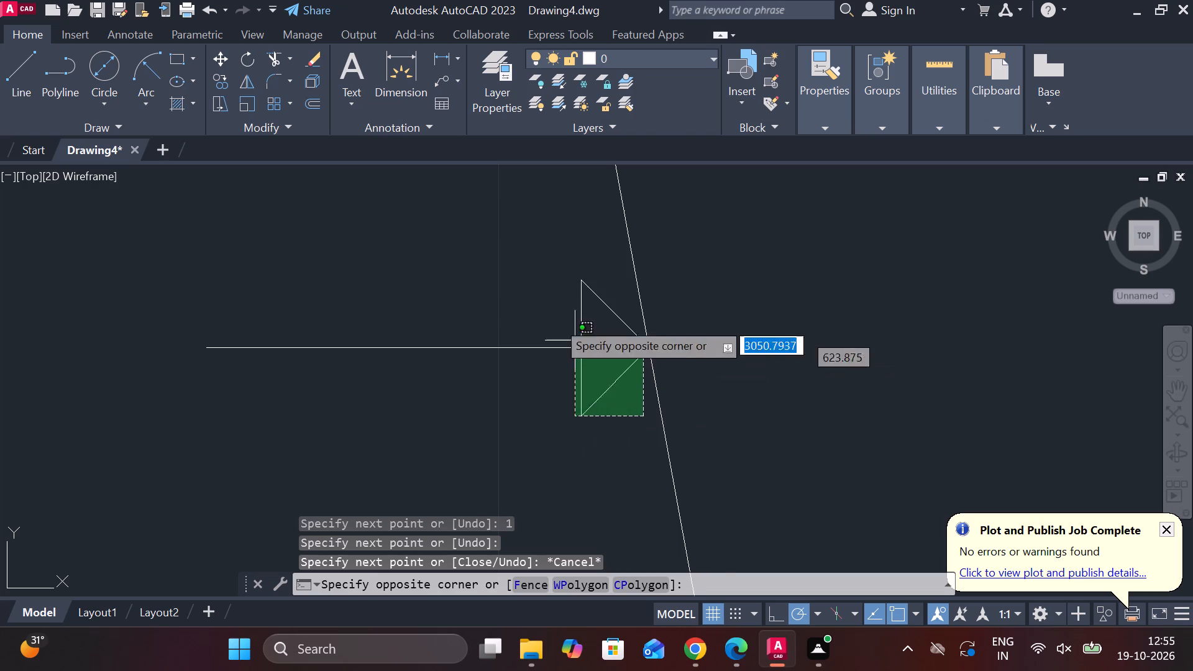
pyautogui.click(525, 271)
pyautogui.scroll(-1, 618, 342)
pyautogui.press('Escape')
# Copy the arrow and letter B from the arrow tip to the cutting line's lower end, just below the 20 dimension.
pyautogui.moveTo(623, 375); pyautogui.dragTo(622, 375)
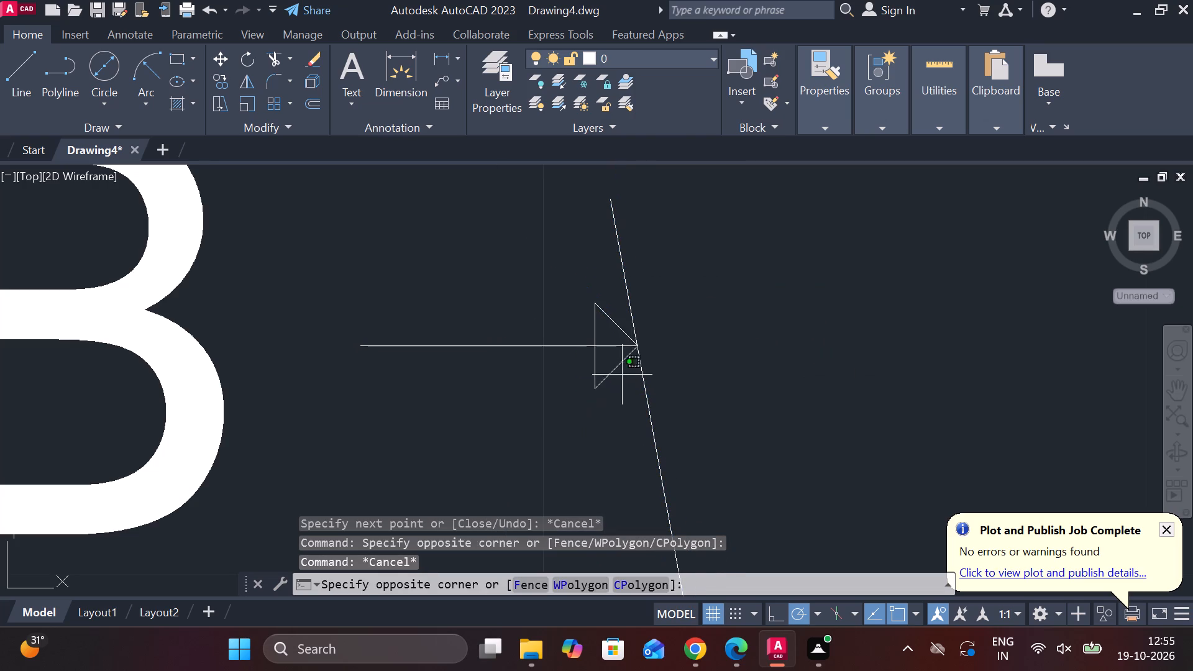
pyautogui.moveTo(622, 375); pyautogui.dragTo(577, 351)
pyautogui.click(510, 306)
pyautogui.scroll(-3, 482, 333)
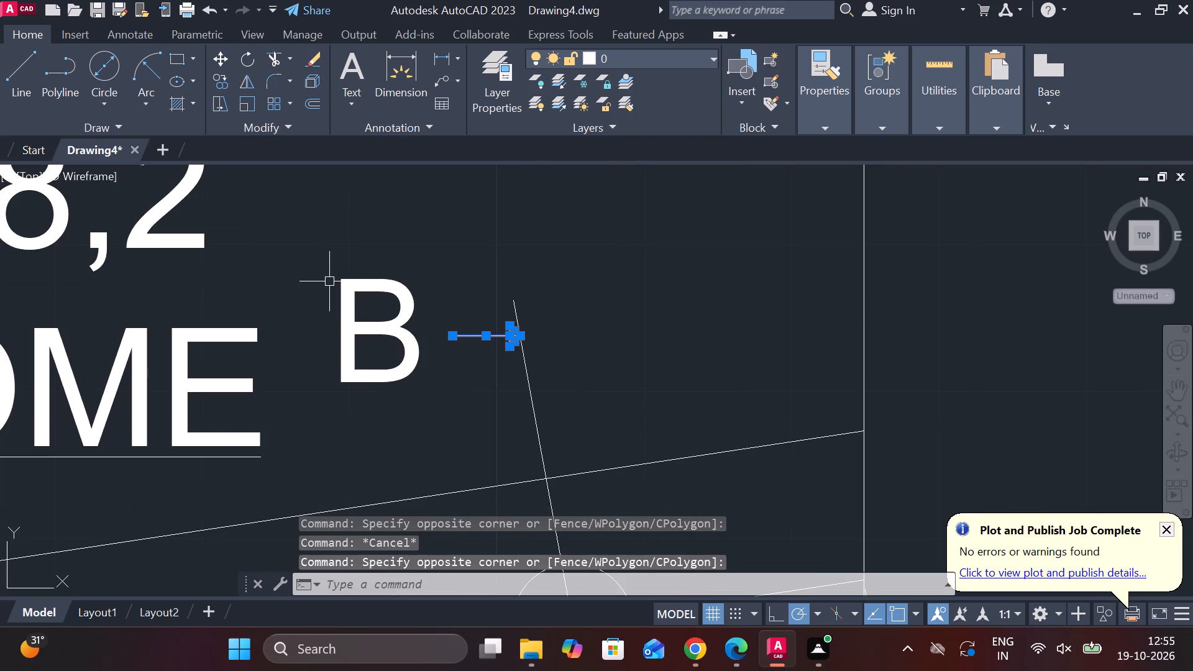
pyautogui.click(309, 263)
pyautogui.click(431, 383)
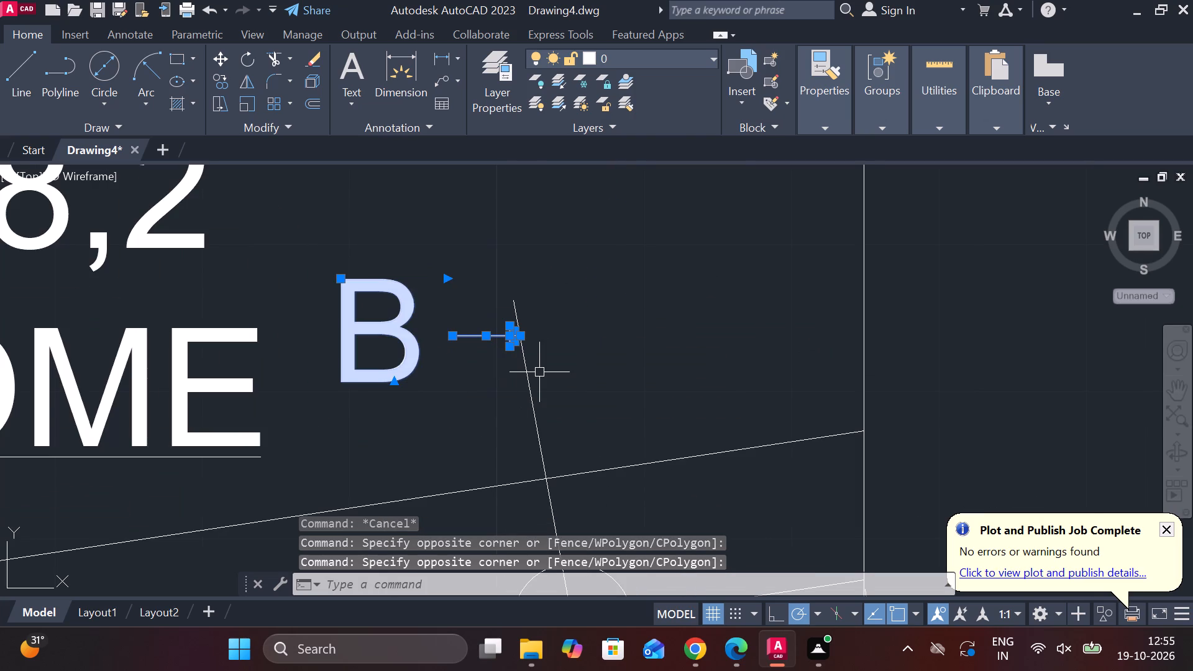
pyautogui.write('C9O')
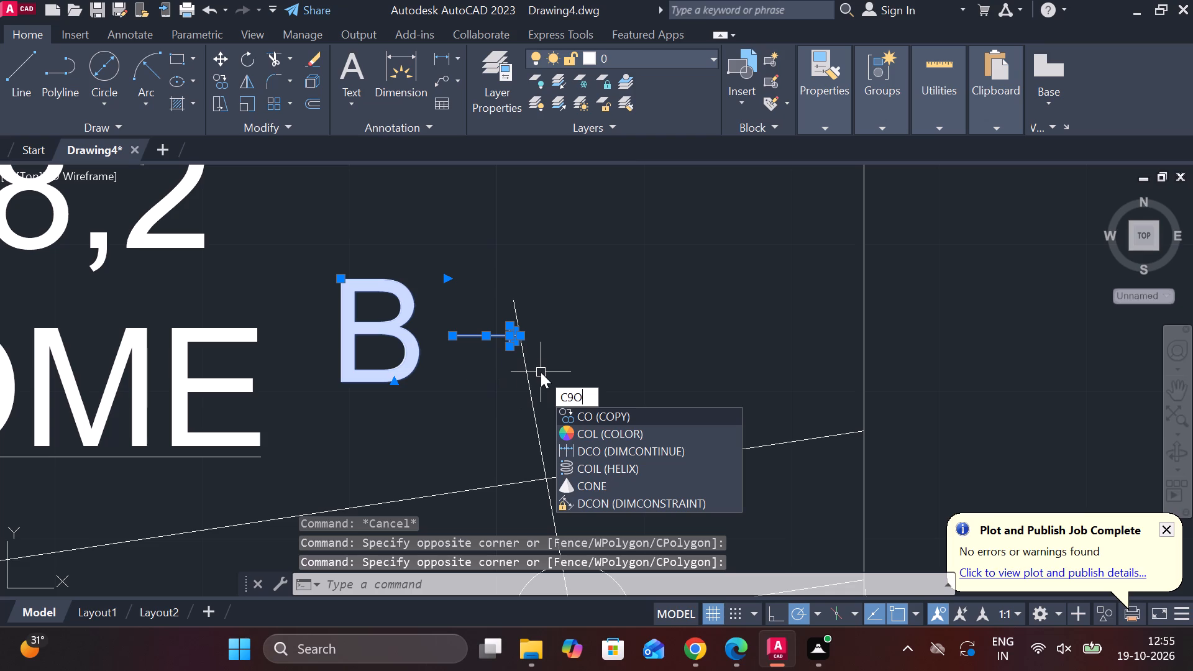
pyautogui.press('BackSpace')
pyautogui.press('BackSpace')
pyautogui.press('o')
pyautogui.press('Return')
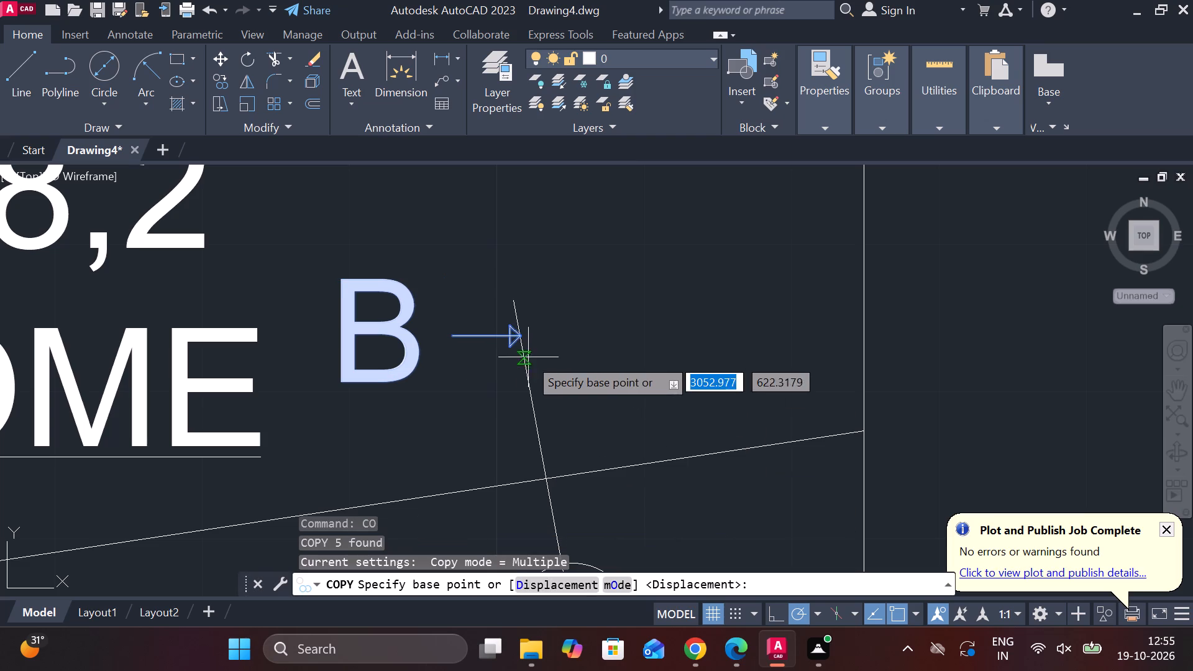
pyautogui.click(522, 334)
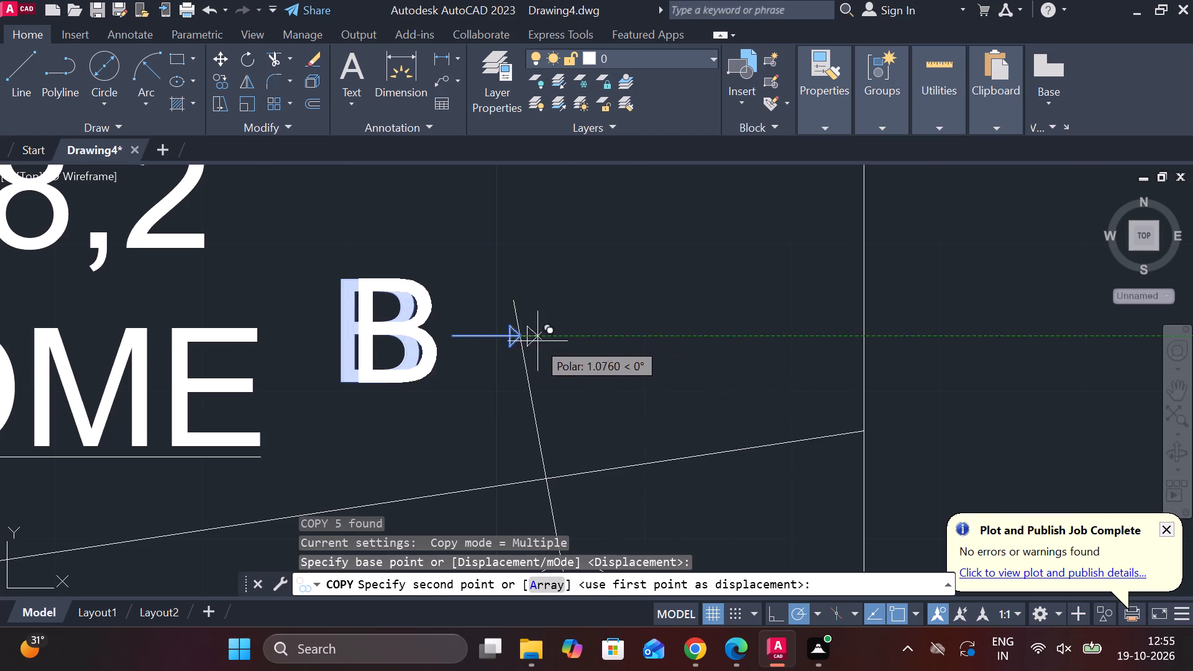
pyautogui.scroll(-2, 539, 341)
pyautogui.moveTo(575, 424); pyautogui.dragTo(548, 290, button='middle')
pyautogui.scroll(2, 595, 479)
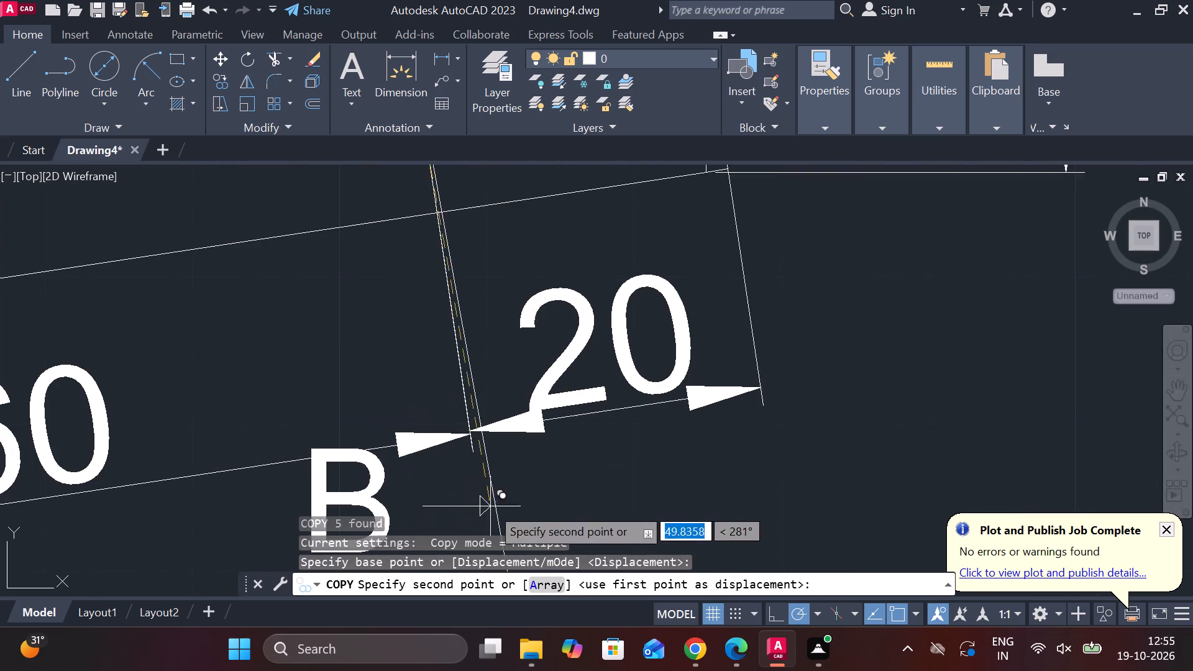
pyautogui.moveTo(493, 511); pyautogui.dragTo(538, 349, button='middle')
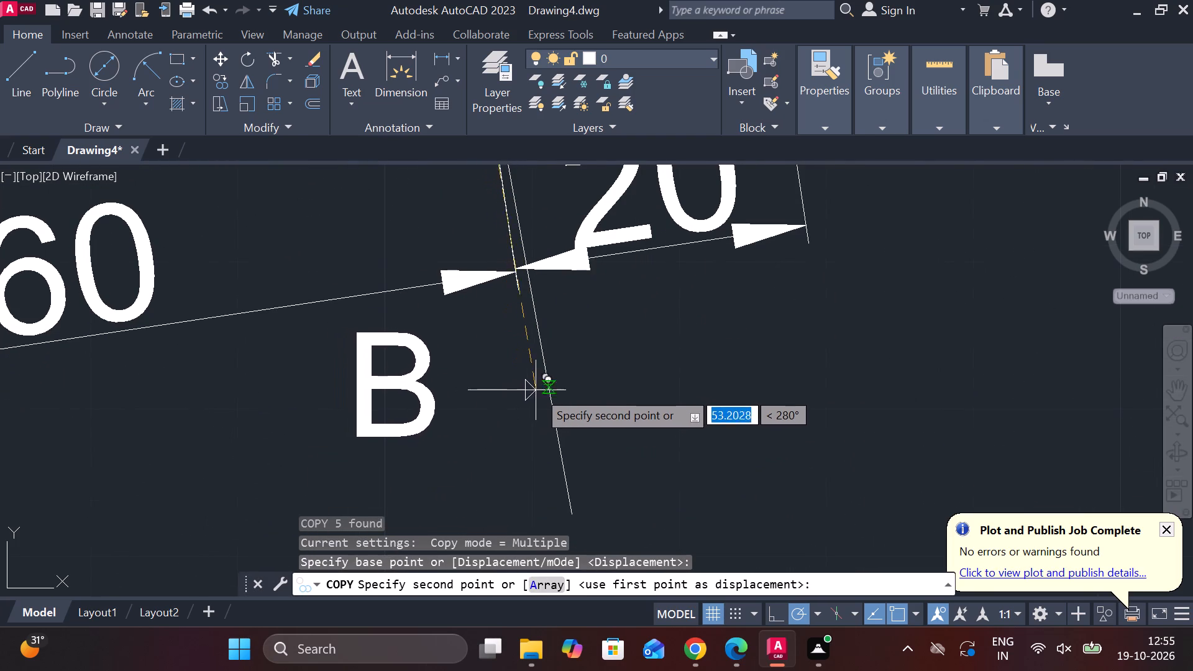
pyautogui.click(543, 386)
pyautogui.scroll(-2, 653, 368)
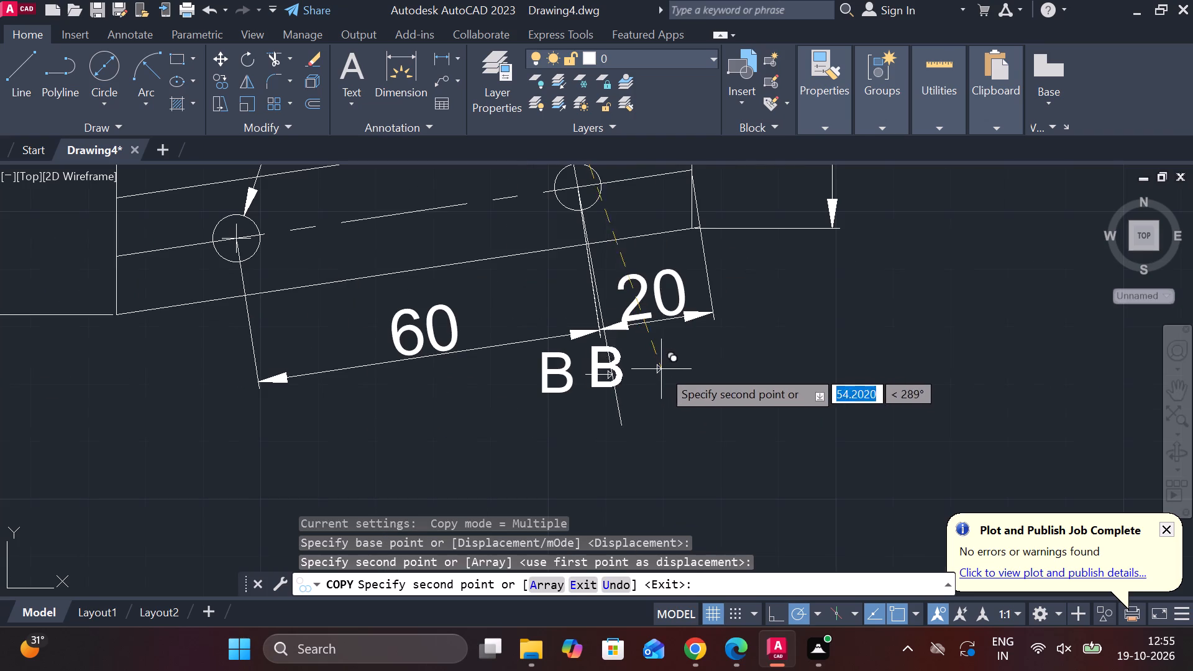
pyautogui.press('Escape')
# Copy the circled part number 15 from the 230-long plate's side view to above the slotted plate with cutting line B-B.
pyautogui.scroll(-3, 776, 398)
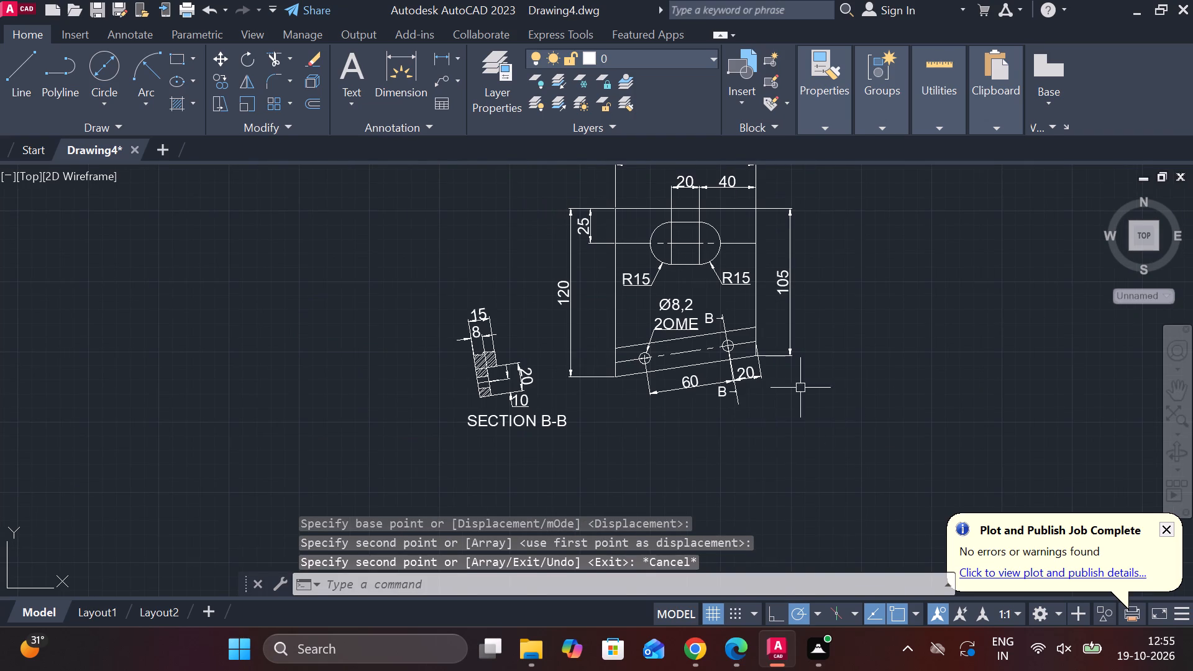
pyautogui.moveTo(792, 383); pyautogui.dragTo(830, 410, button='middle')
pyautogui.scroll(-1, 830, 354)
pyautogui.moveTo(700, 334); pyautogui.dragTo(718, 453, button='middle')
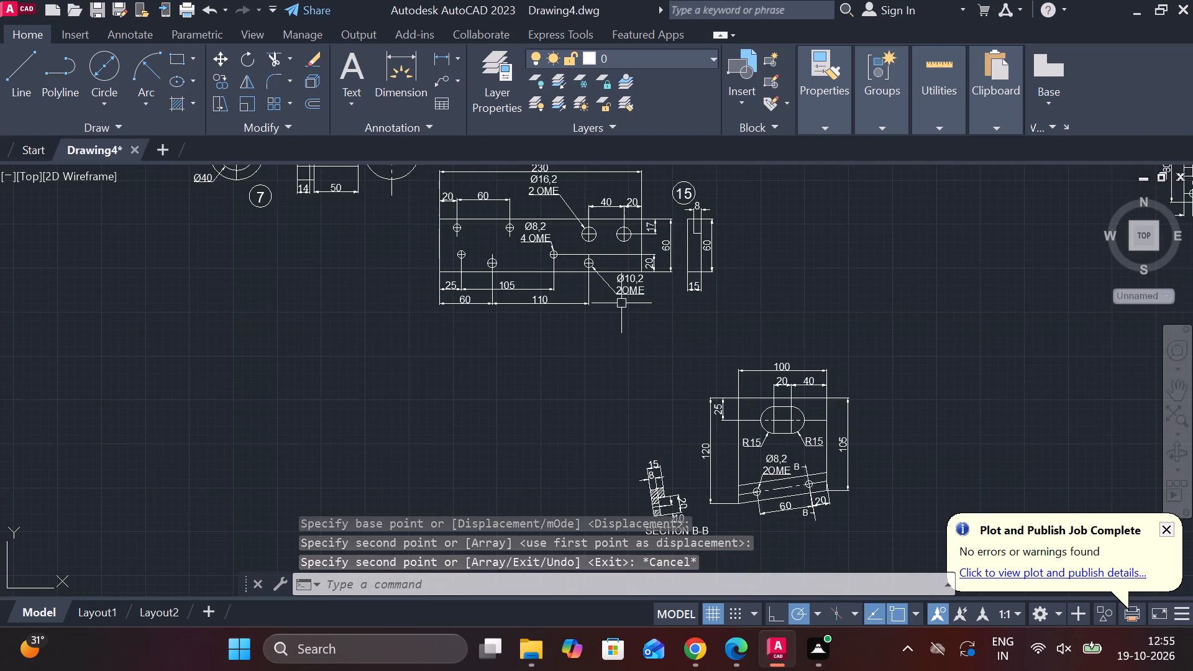
pyautogui.moveTo(720, 359); pyautogui.dragTo(709, 448, button='middle')
pyautogui.scroll(2, 698, 275)
pyautogui.click(681, 289)
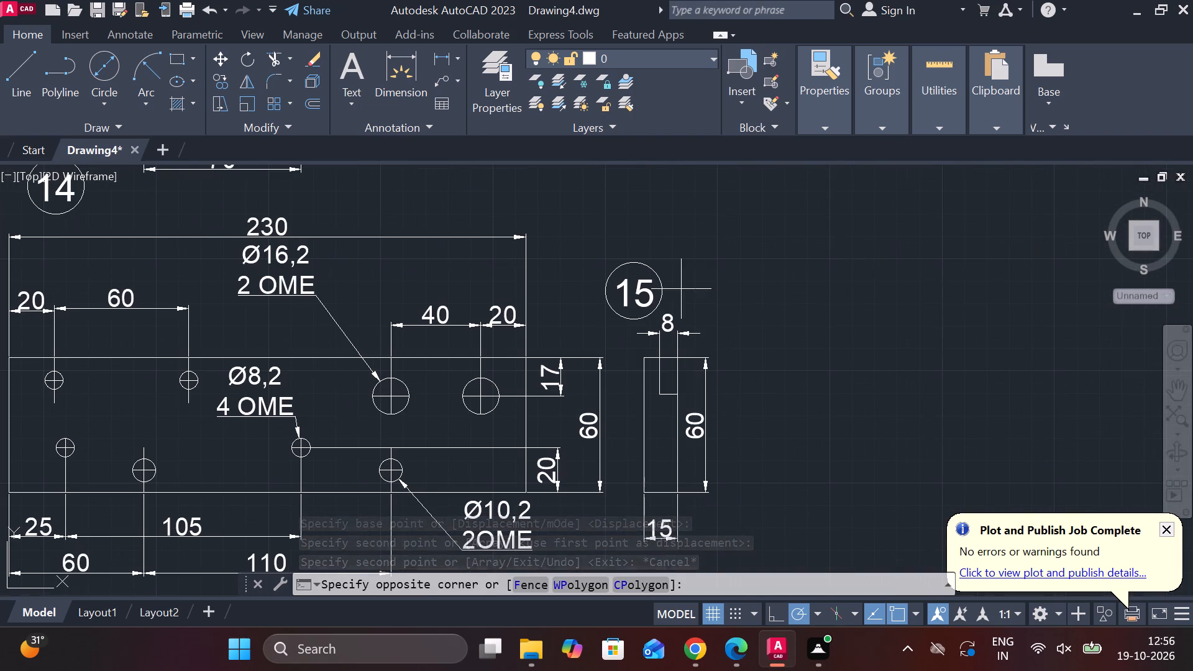
pyautogui.click(603, 259)
pyautogui.write('CO')
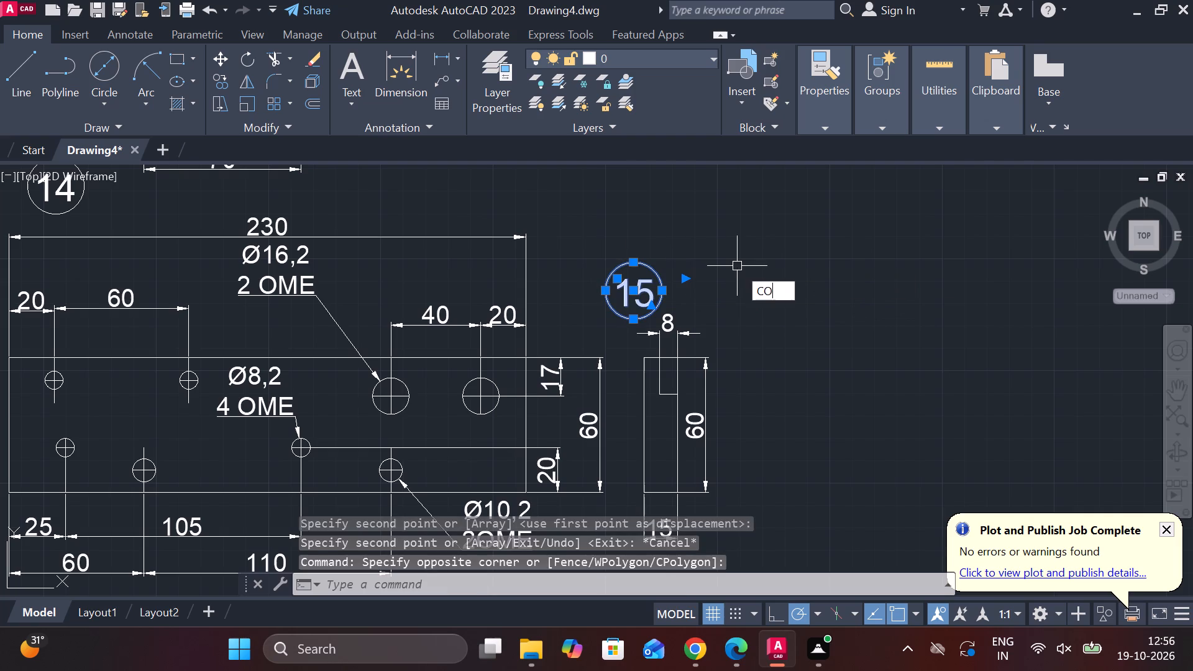
pyautogui.press('Return')
pyautogui.click(737, 266)
pyautogui.scroll(-2, 808, 285)
pyautogui.moveTo(869, 323); pyautogui.dragTo(797, 234, button='middle')
pyautogui.scroll(1, 779, 409)
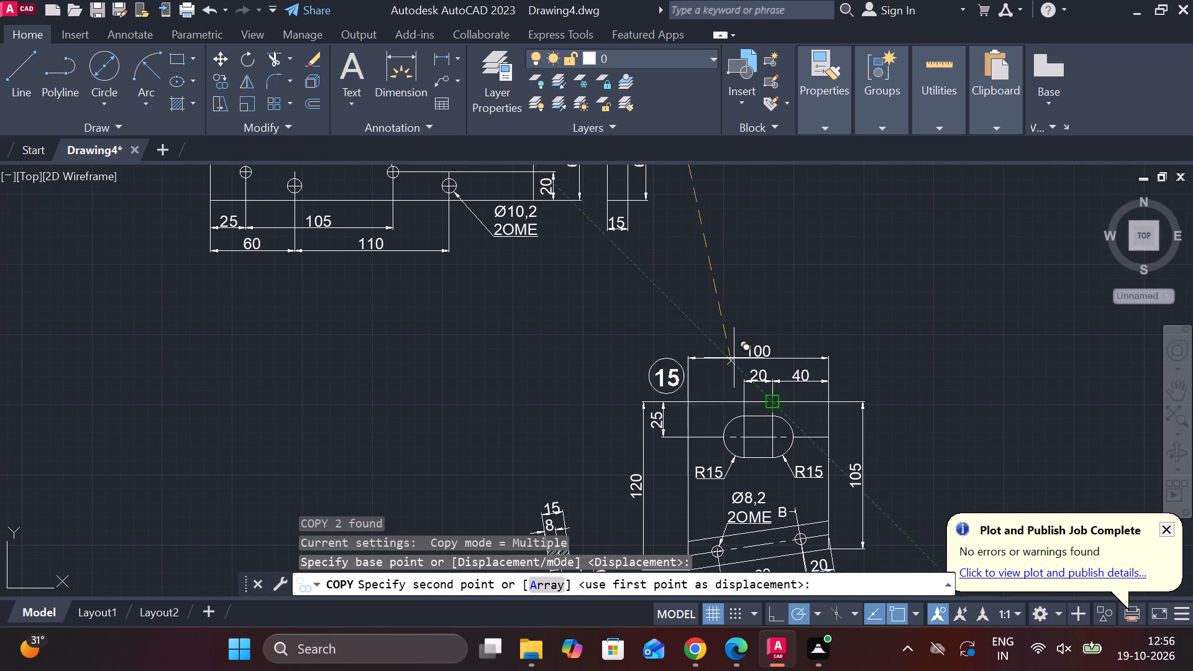
pyautogui.scroll(1, 711, 360)
pyautogui.click(721, 340)
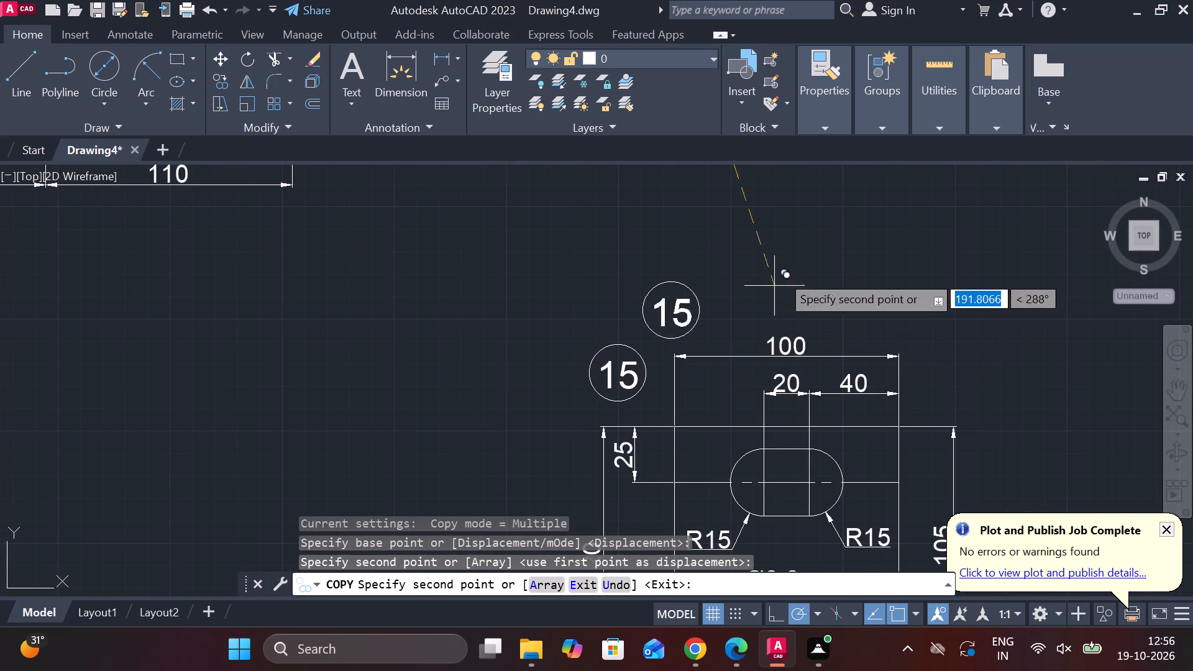
pyautogui.press('Escape')
# Change the copied part number in the circle above the slotted plate to 3.
pyautogui.scroll(2, 587, 358)
pyautogui.doubleClick(662, 378)
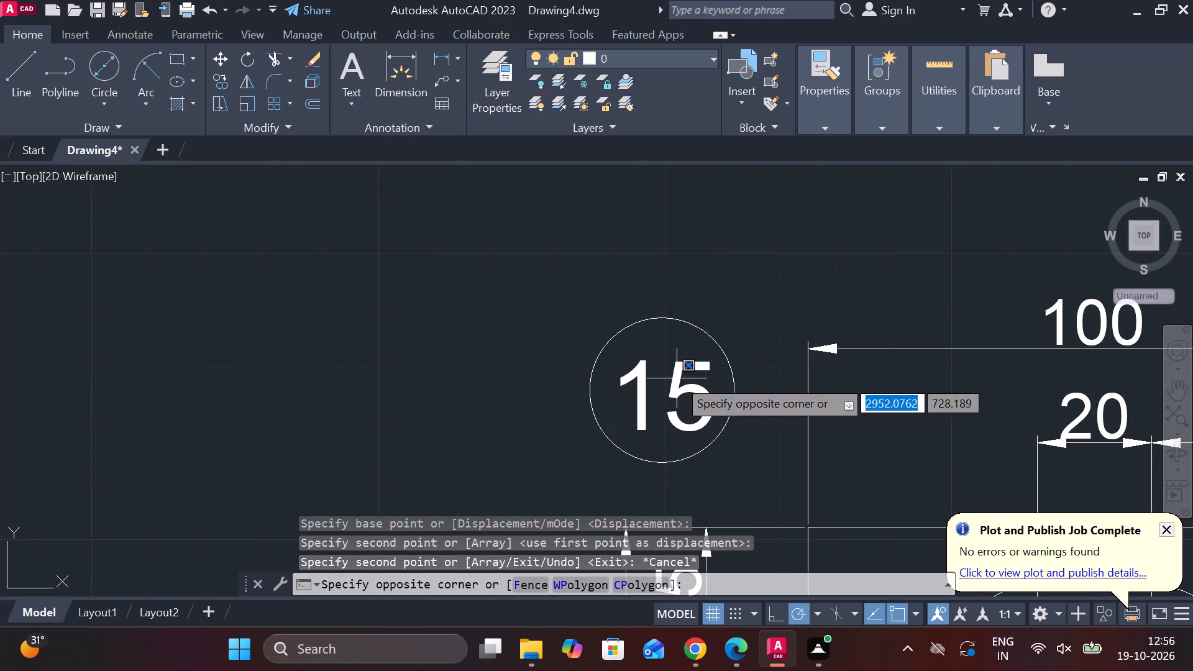
pyautogui.press('Escape')
pyautogui.doubleClick(680, 395)
pyautogui.click(713, 394)
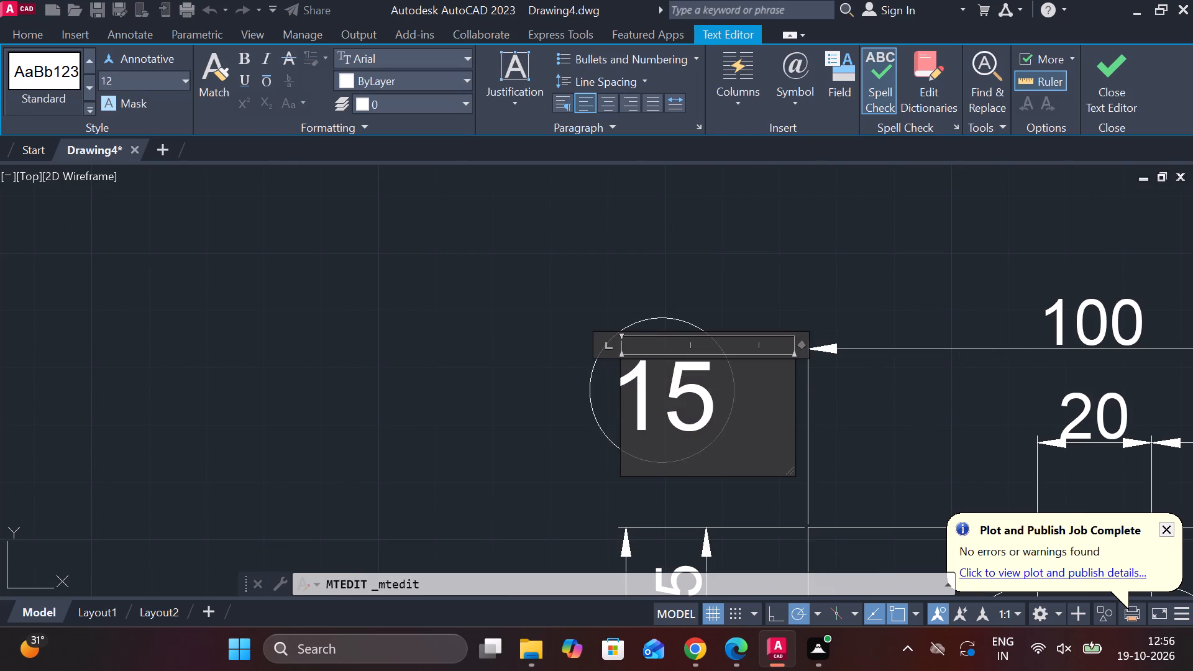
pyautogui.press('BackSpace')
pyautogui.press('BackSpace')
pyautogui.press('3')
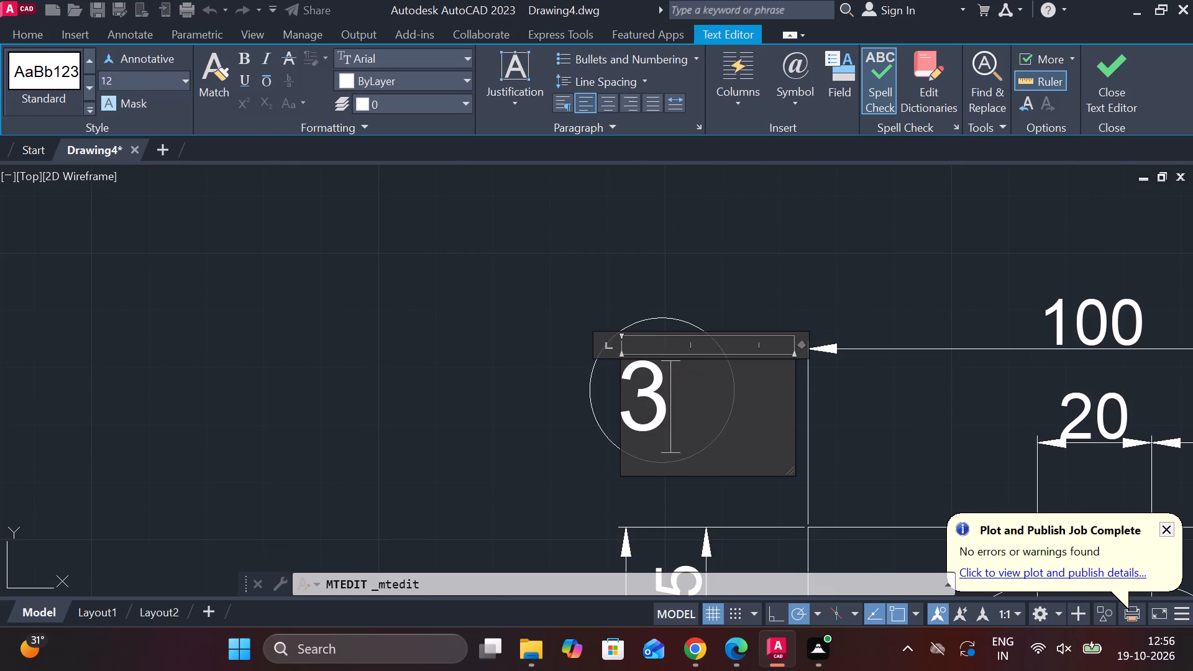
pyautogui.click(1102, 60)
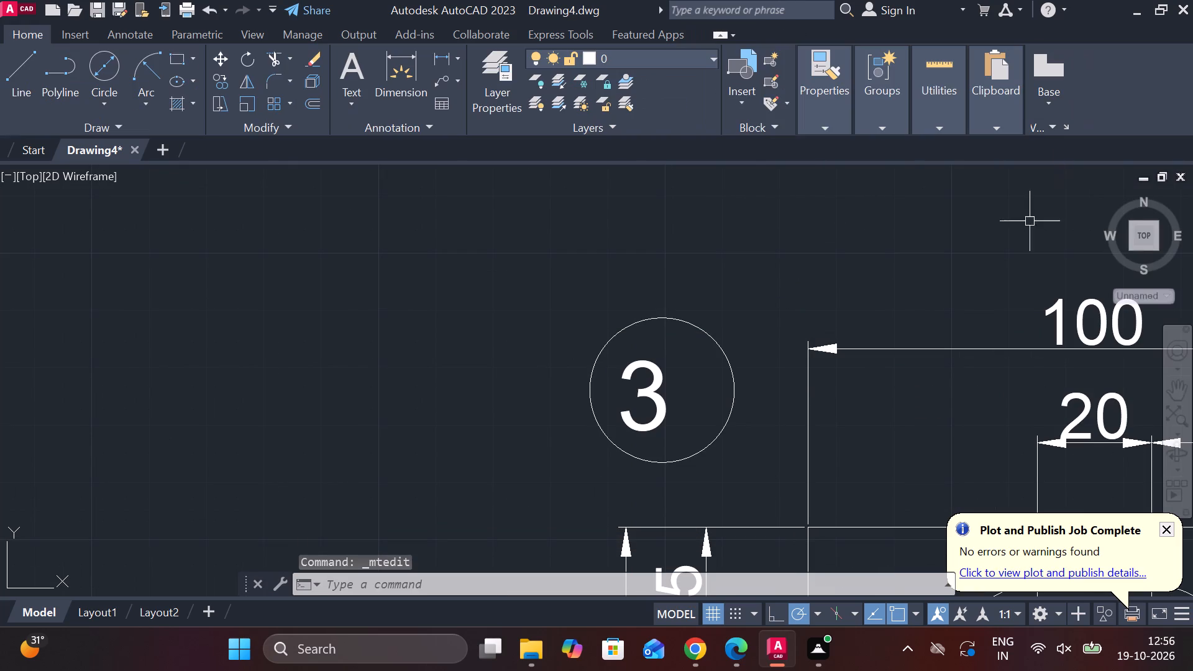
# Narrow the text frame of the 3 and shift the number sideways to centre it in its circle.
pyautogui.click(665, 395)
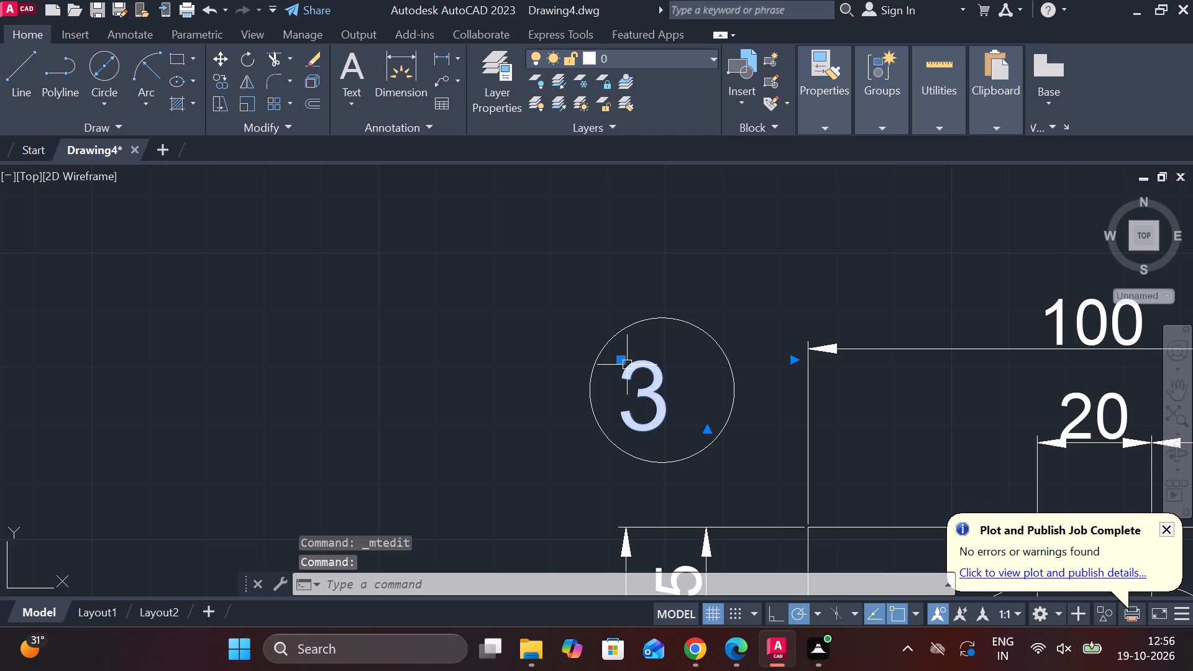
pyautogui.moveTo(798, 358); pyautogui.dragTo(784, 358)
pyautogui.moveTo(777, 360); pyautogui.dragTo(697, 361)
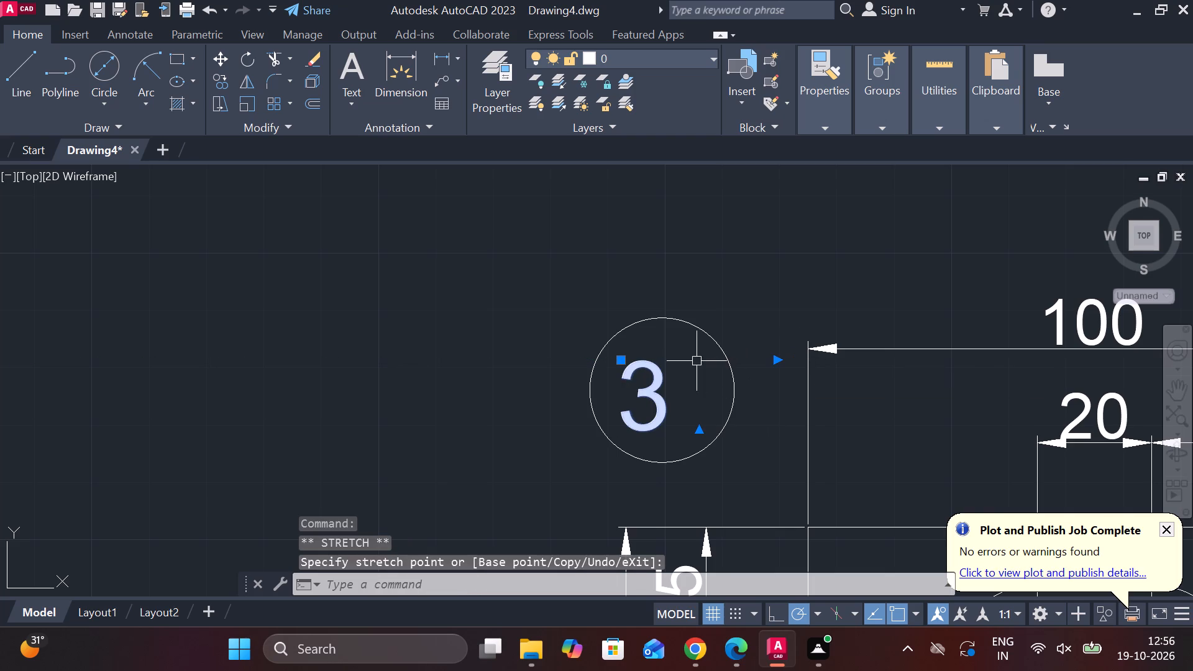
pyautogui.moveTo(697, 361); pyautogui.dragTo(690, 367)
pyautogui.moveTo(780, 357); pyautogui.dragTo(686, 373)
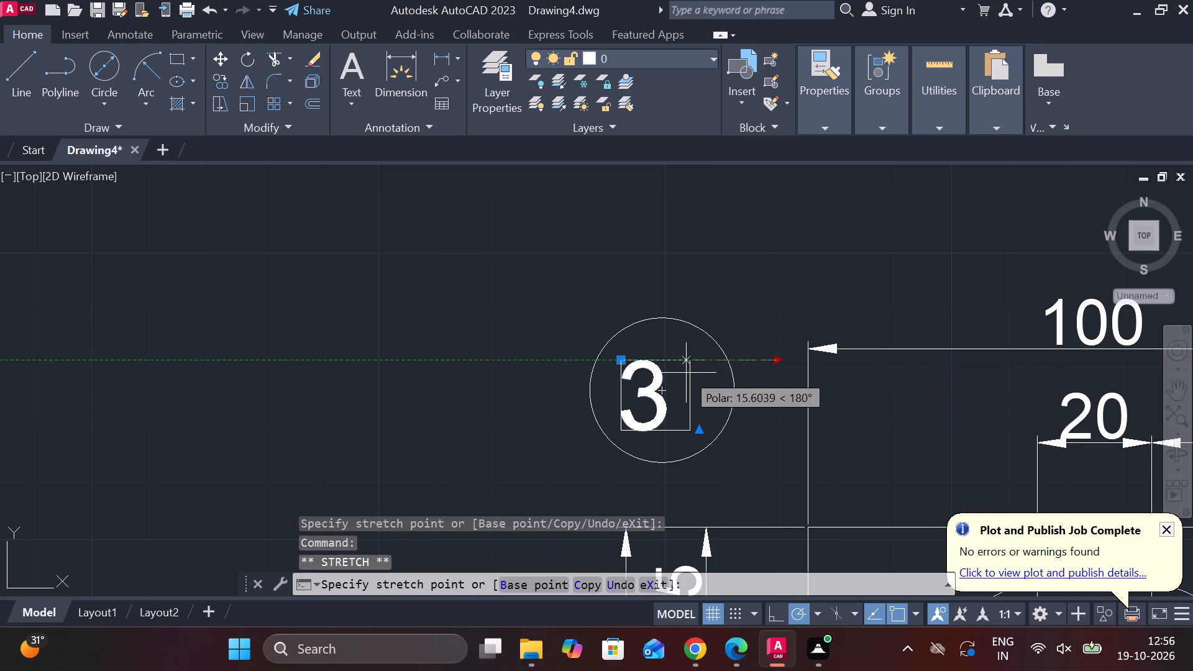
pyautogui.moveTo(686, 373); pyautogui.dragTo(682, 372)
pyautogui.press('Escape')
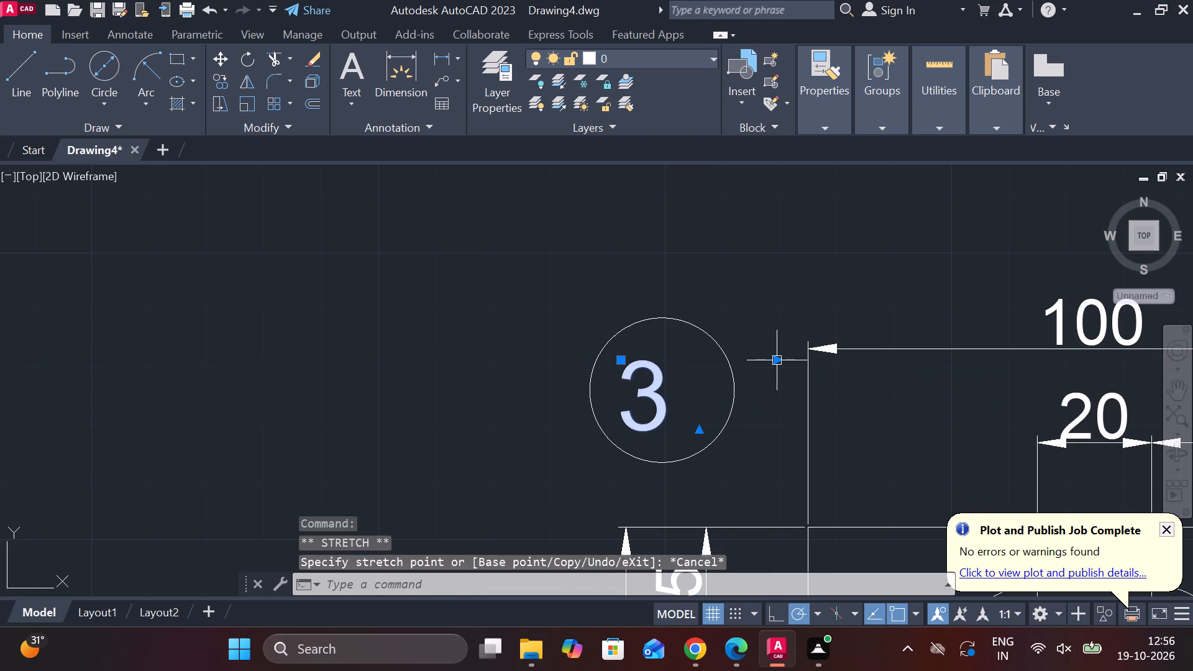
pyautogui.moveTo(777, 358); pyautogui.dragTo(672, 360)
pyautogui.doubleClick(672, 360)
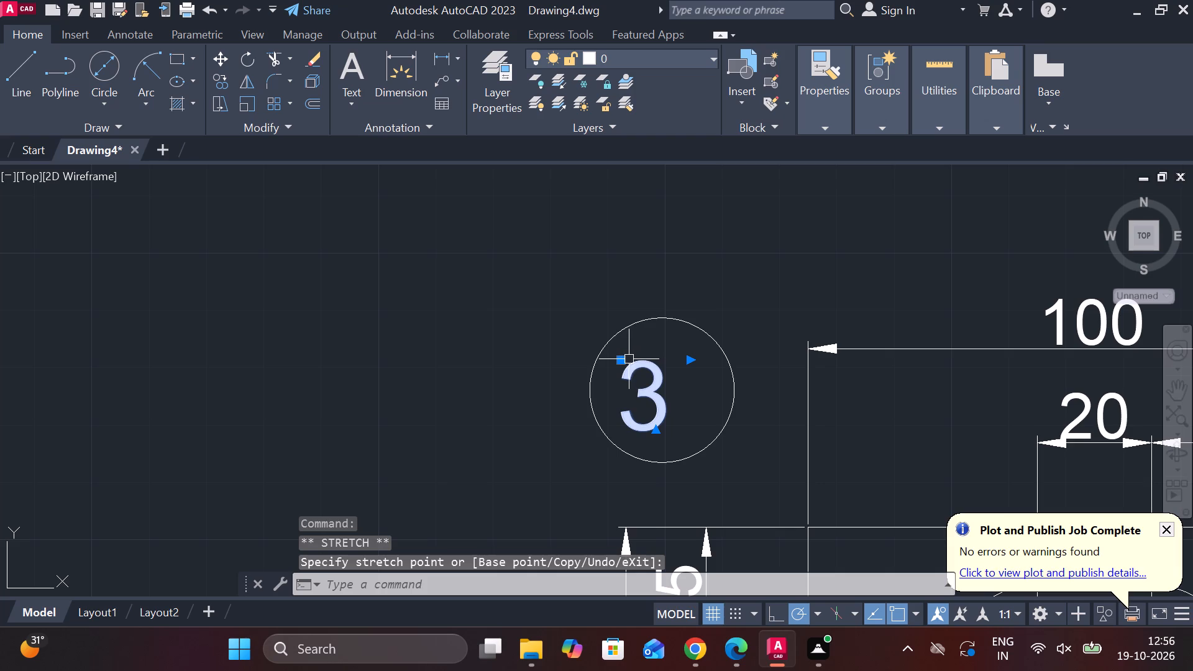
pyautogui.click(618, 358)
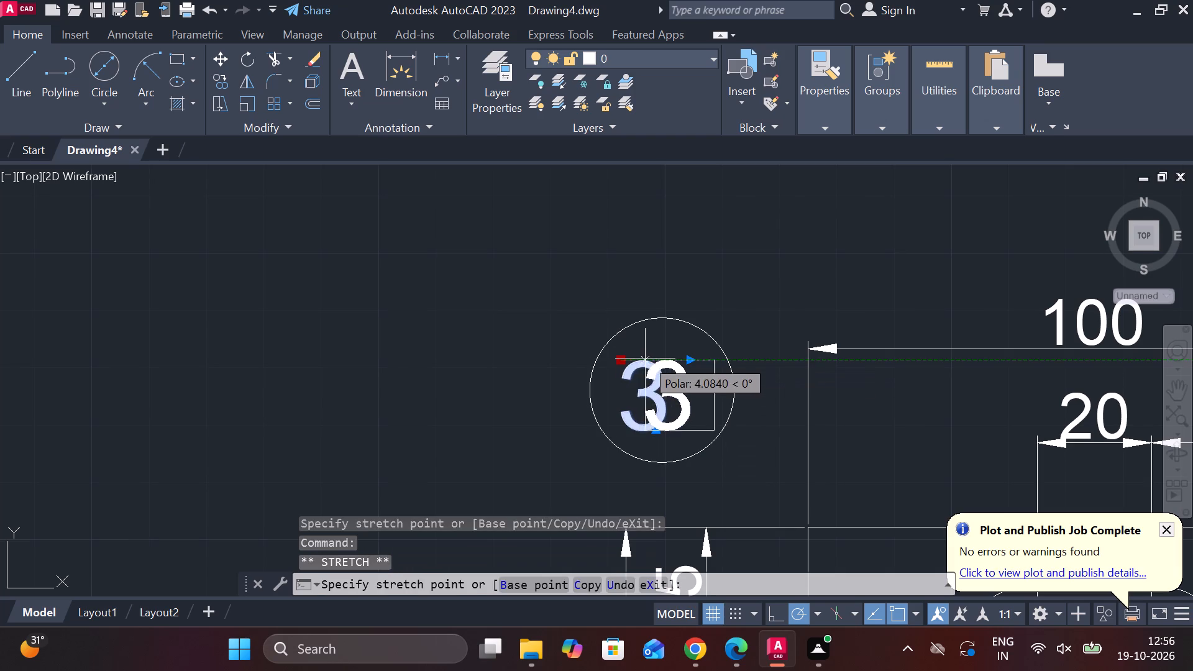
pyautogui.click(638, 358)
pyautogui.press('Escape')
pyautogui.scroll(-3, 726, 350)
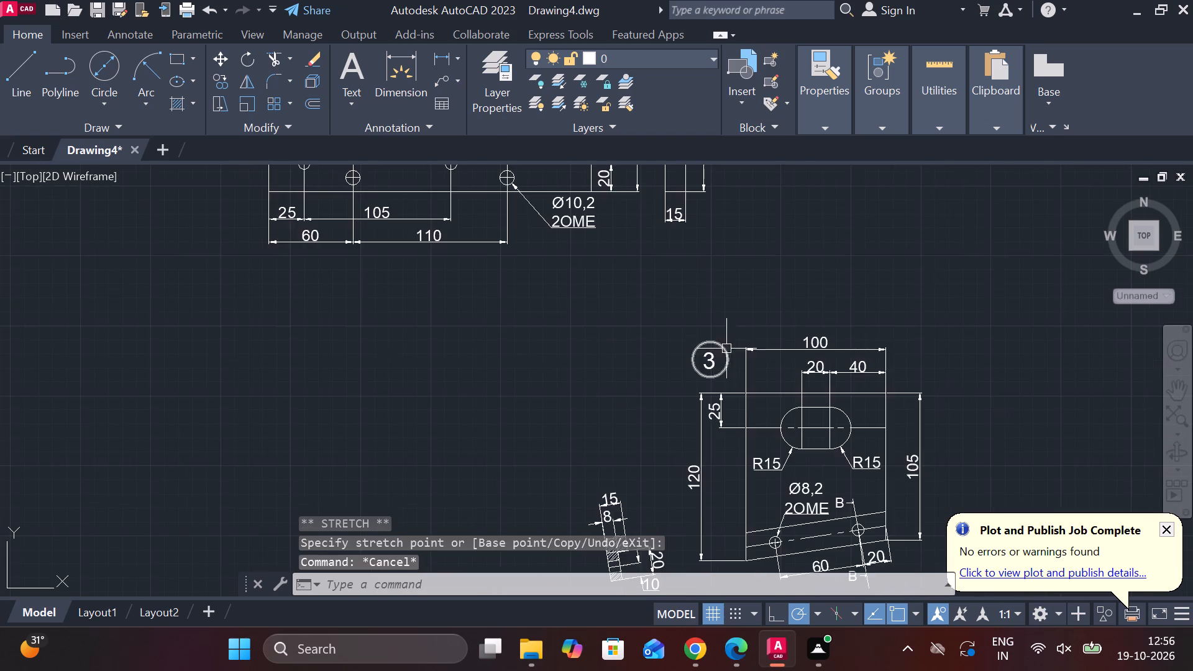
# Move part 3's plate view, its circled number and SECTION B-B beneath part 7's views, beside the part 14 plate.
pyautogui.moveTo(744, 354); pyautogui.dragTo(721, 235, button='middle')
pyautogui.click(521, 189)
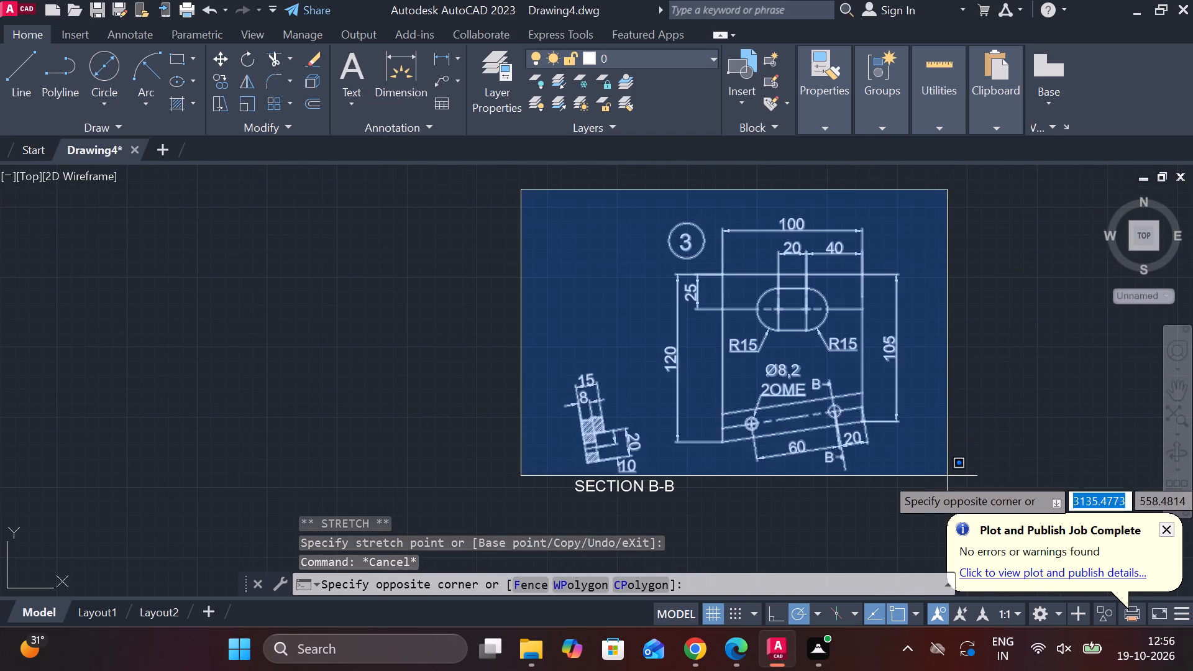
pyautogui.moveTo(923, 454); pyautogui.dragTo(856, 373, button='middle')
pyautogui.click(877, 445)
pyautogui.press('m')
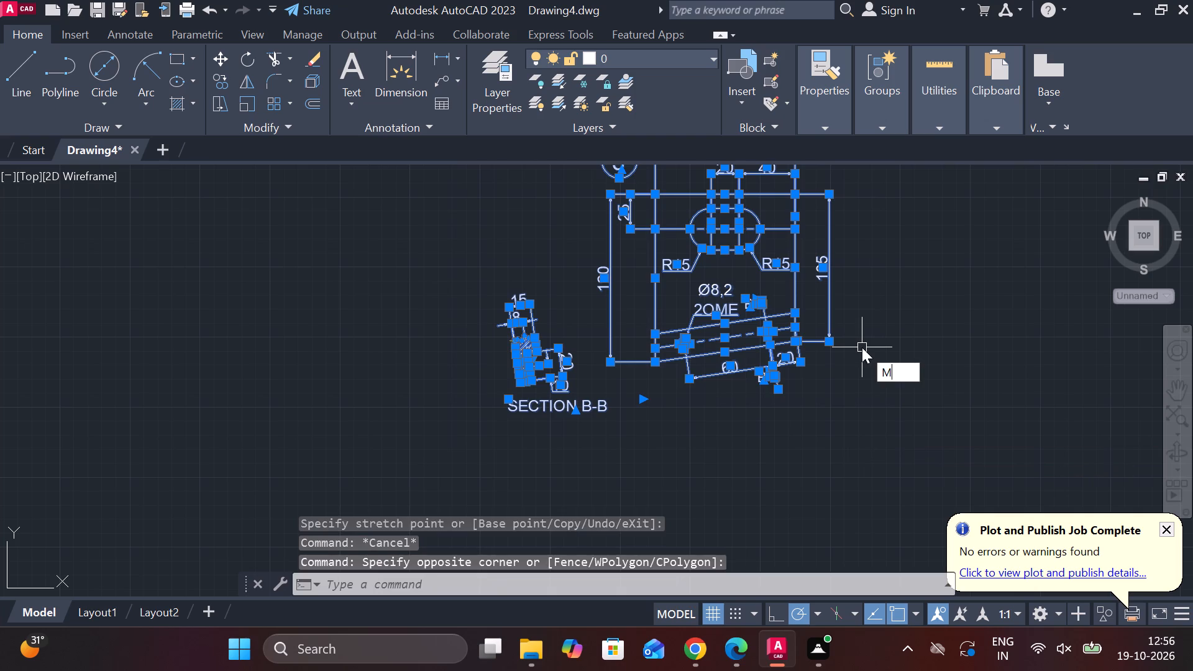
pyautogui.press('Return')
pyautogui.click(862, 347)
pyautogui.scroll(-2, 768, 362)
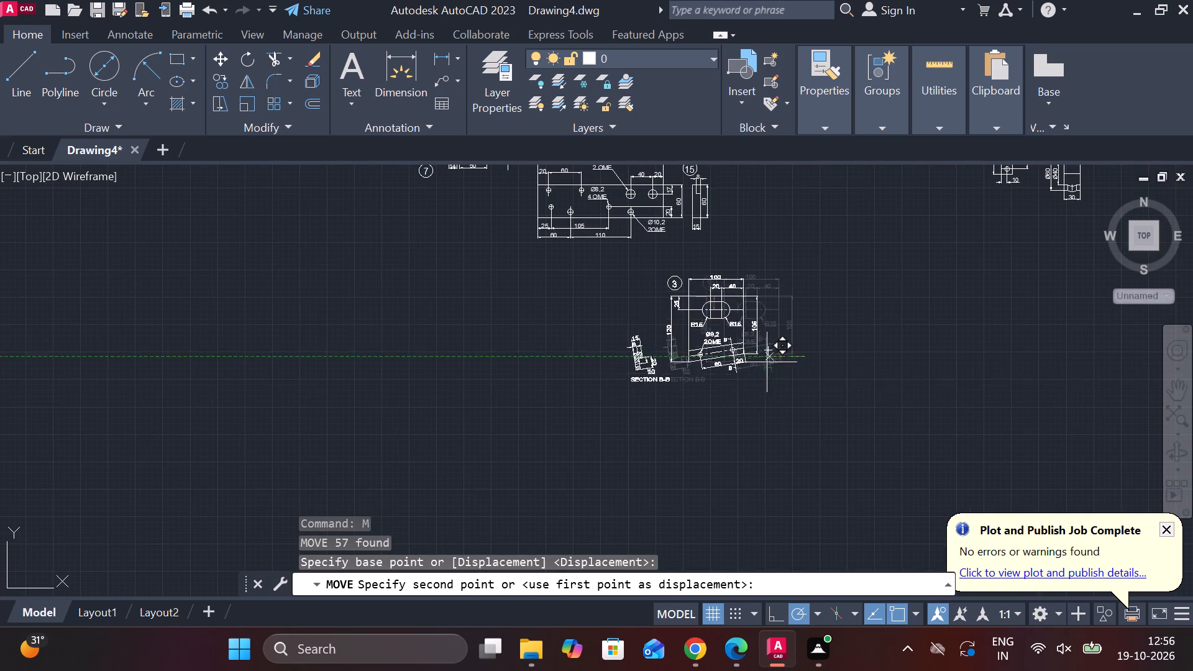
pyautogui.moveTo(737, 355); pyautogui.dragTo(708, 483, button='middle')
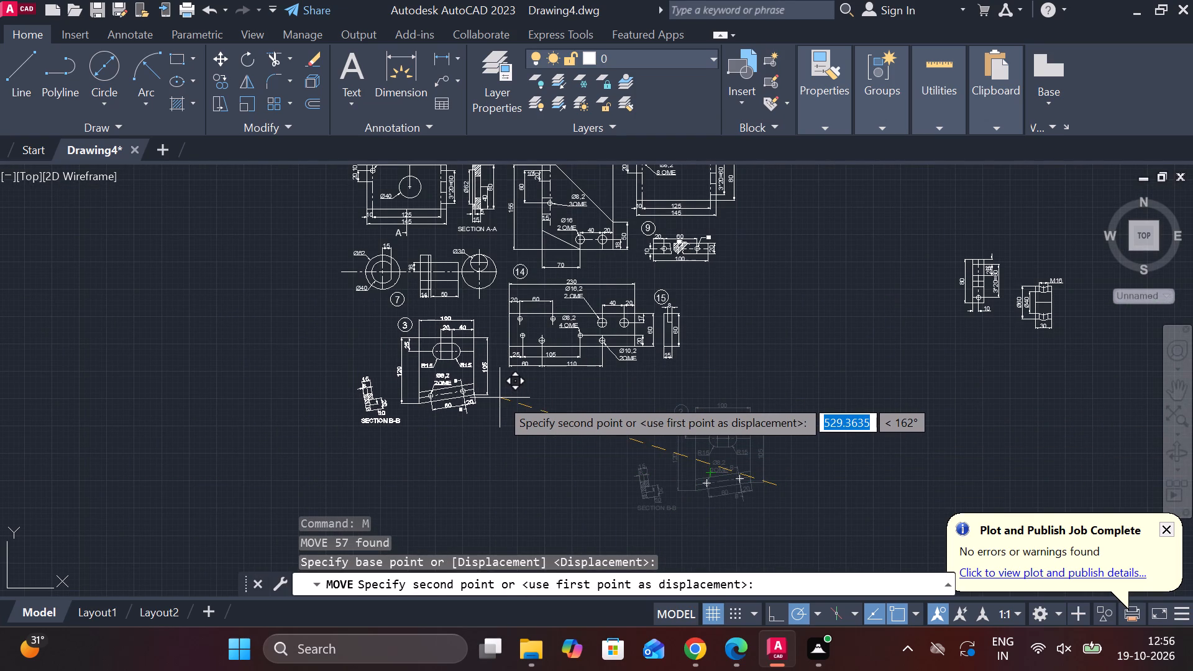
pyautogui.click(500, 398)
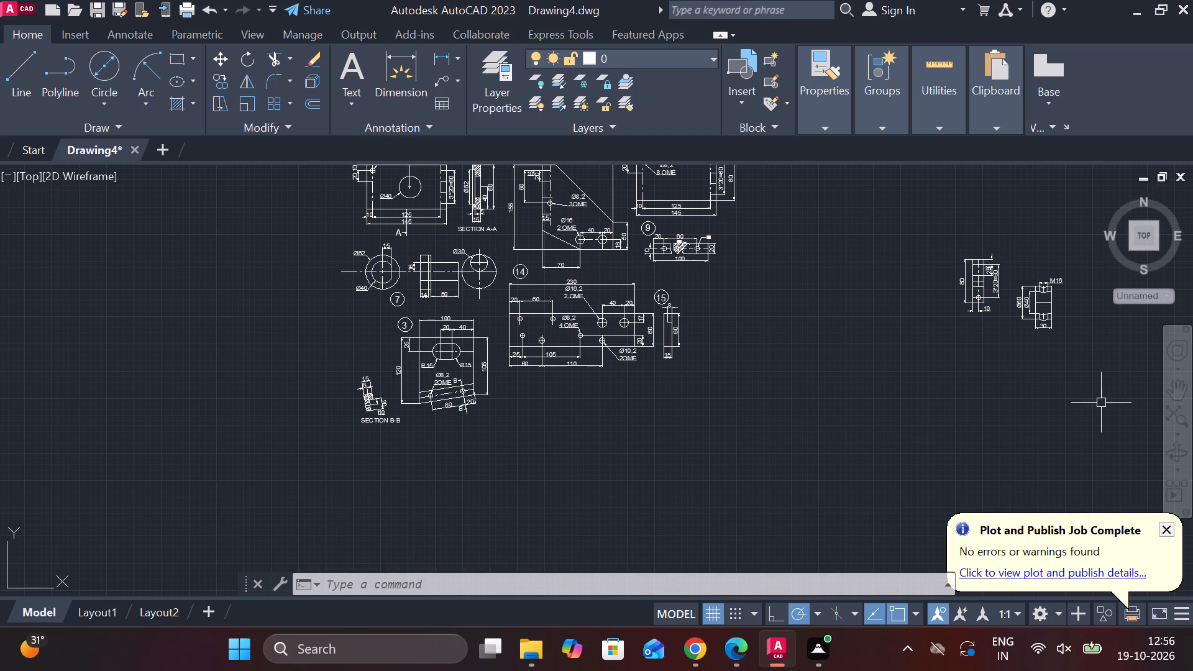
# Examine the arranged numbered views and the two unnumbered views still standing apart from them.
pyautogui.scroll(1, 1023, 304)
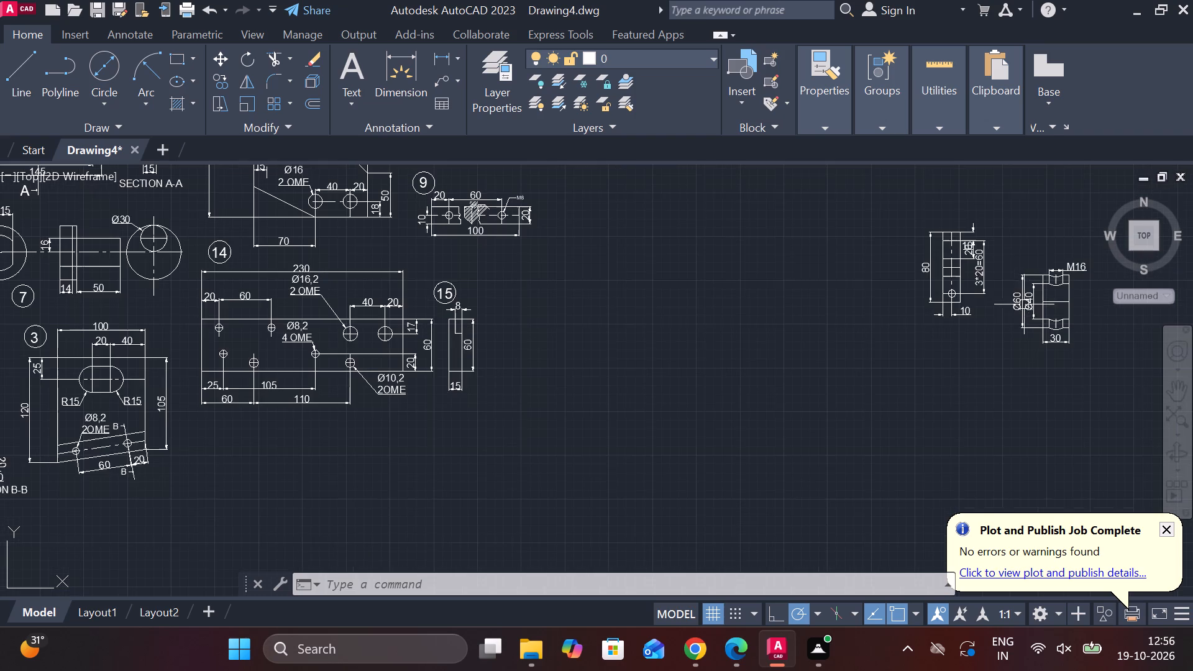
pyautogui.moveTo(995, 306); pyautogui.dragTo(683, 352, button='middle')
pyautogui.scroll(2, 645, 329)
pyautogui.scroll(-3, 645, 329)
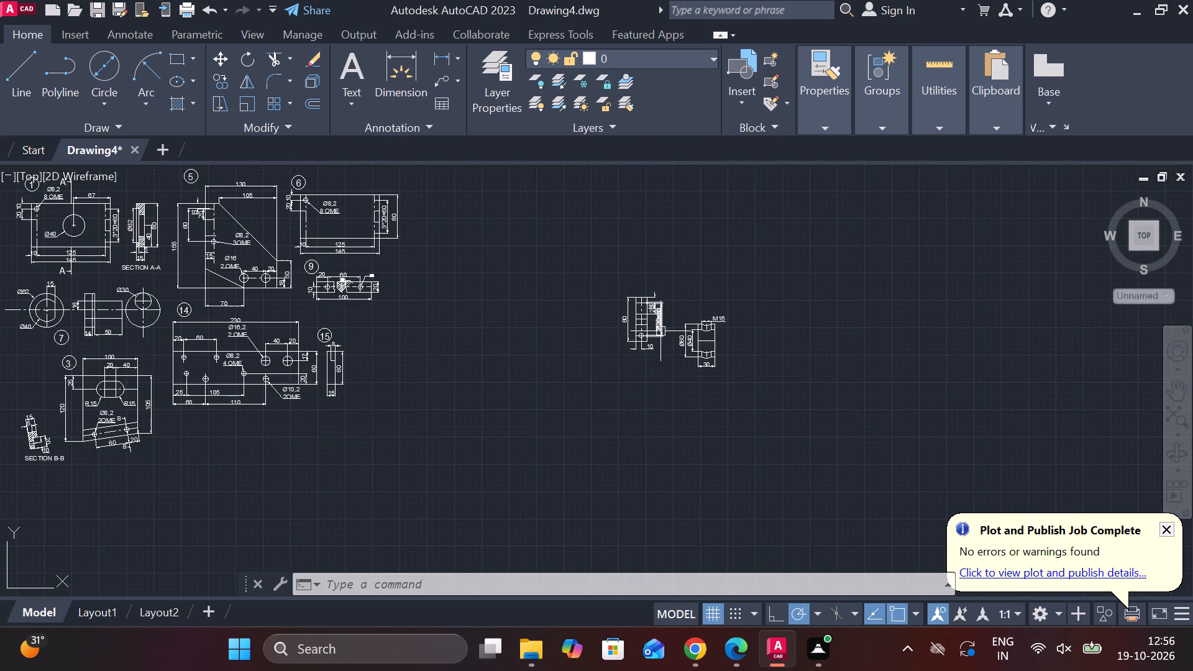
pyautogui.scroll(-2, 436, 363)
pyautogui.scroll(3, 357, 386)
pyautogui.moveTo(382, 388); pyautogui.dragTo(734, 379, button='middle')
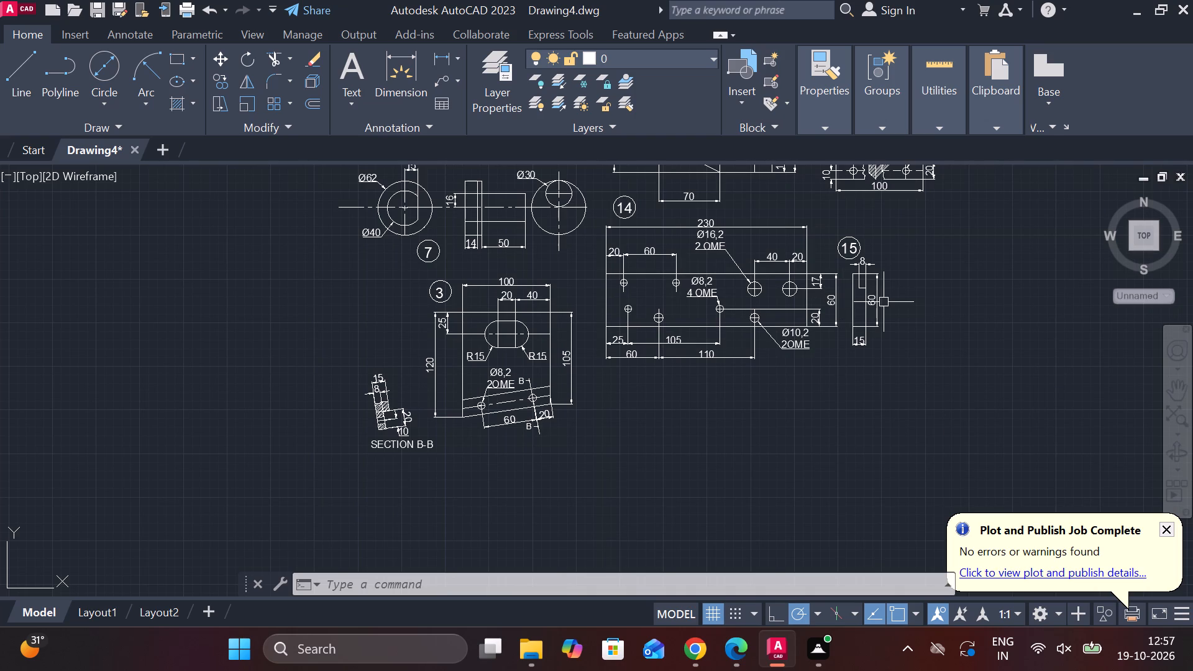
pyautogui.scroll(-1, 887, 303)
pyautogui.moveTo(889, 303); pyautogui.dragTo(603, 329, button='middle')
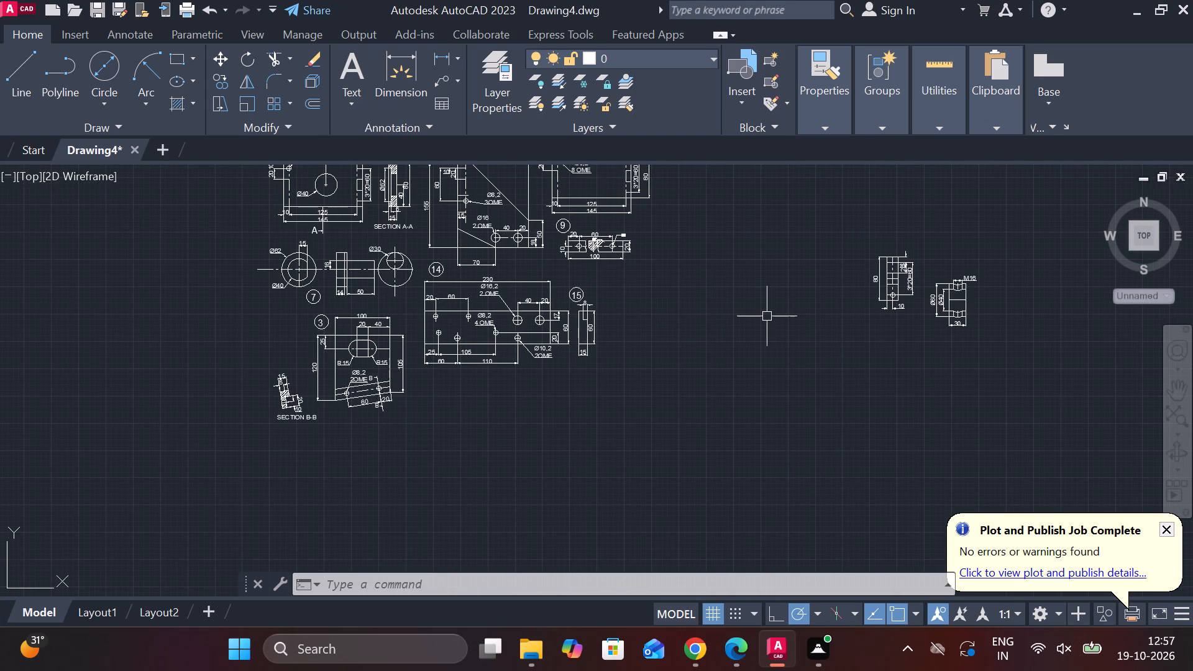
# Erase the 10 dimension that overlaps the 20 dimension near the top of the 80-high unnumbered view.
pyautogui.scroll(2, 928, 326)
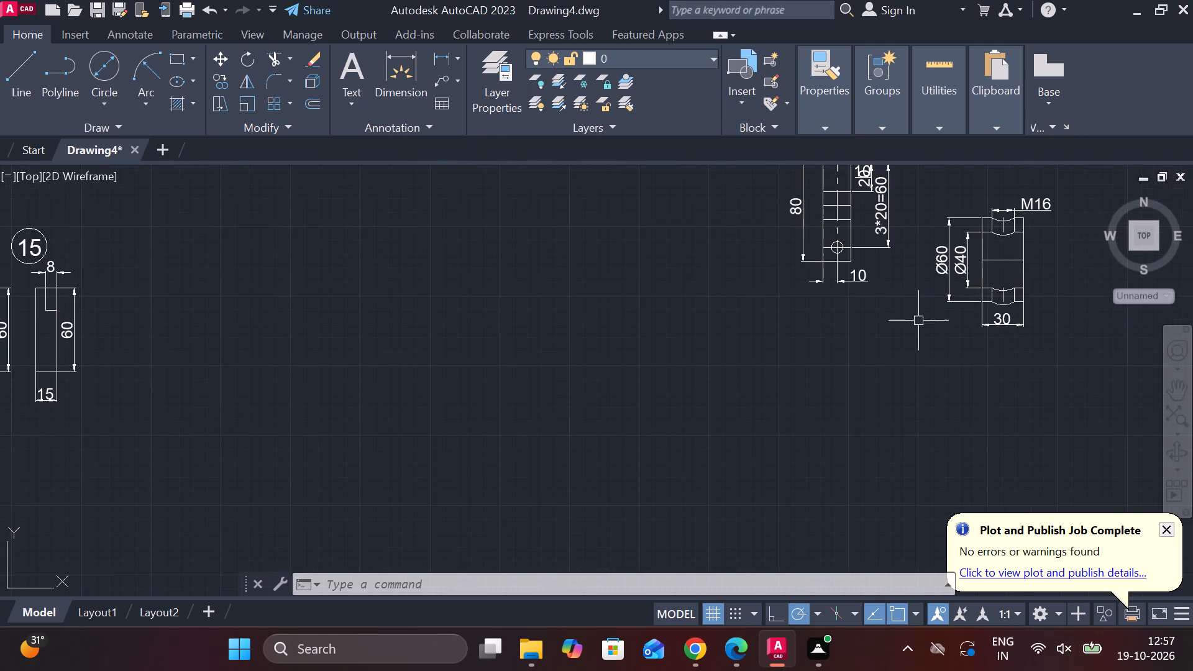
pyautogui.moveTo(916, 321); pyautogui.dragTo(758, 405, button='middle')
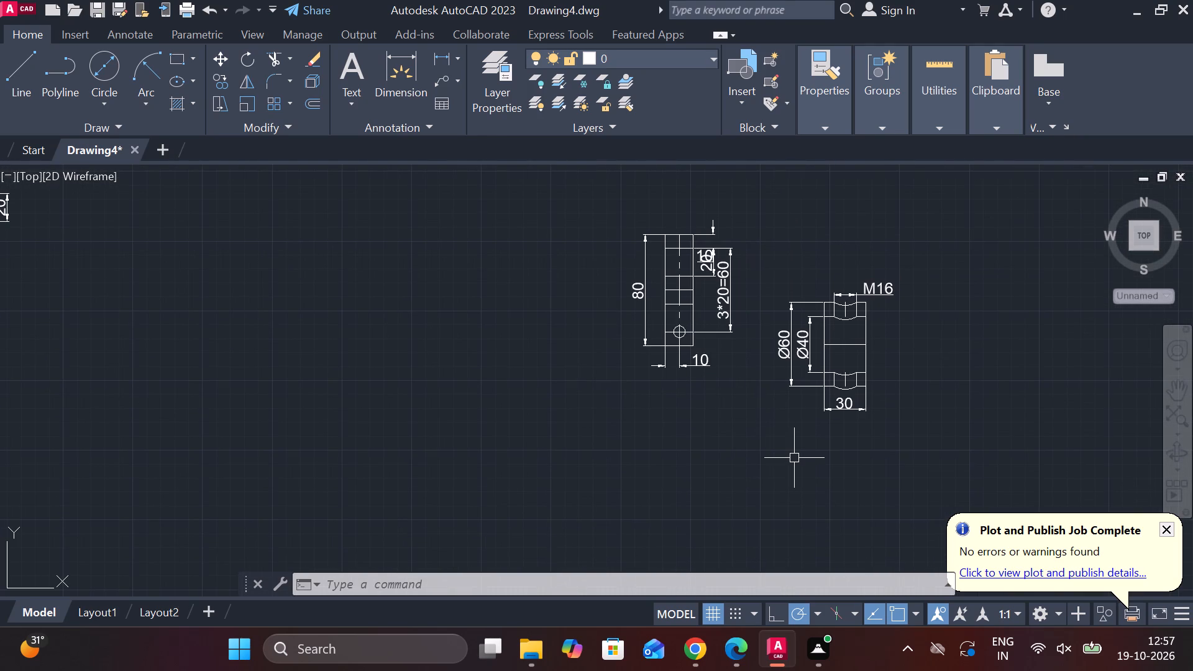
pyautogui.scroll(1, 752, 365)
pyautogui.moveTo(753, 364); pyautogui.dragTo(766, 437, button='middle')
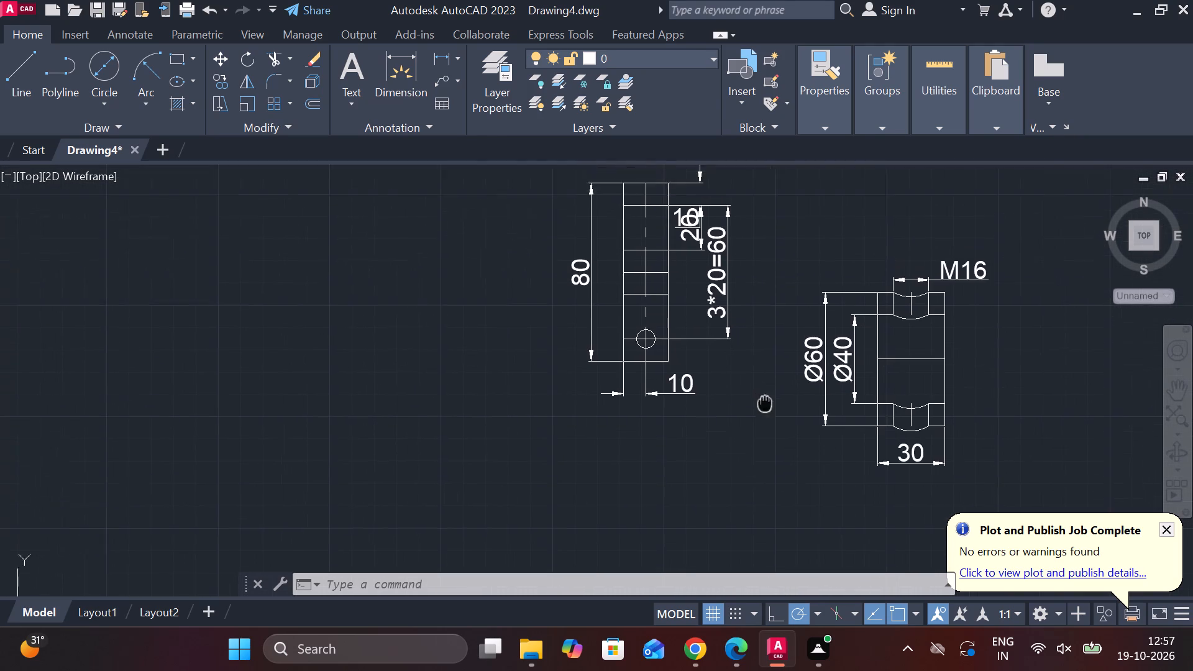
pyautogui.moveTo(766, 437); pyautogui.dragTo(766, 448, button='middle')
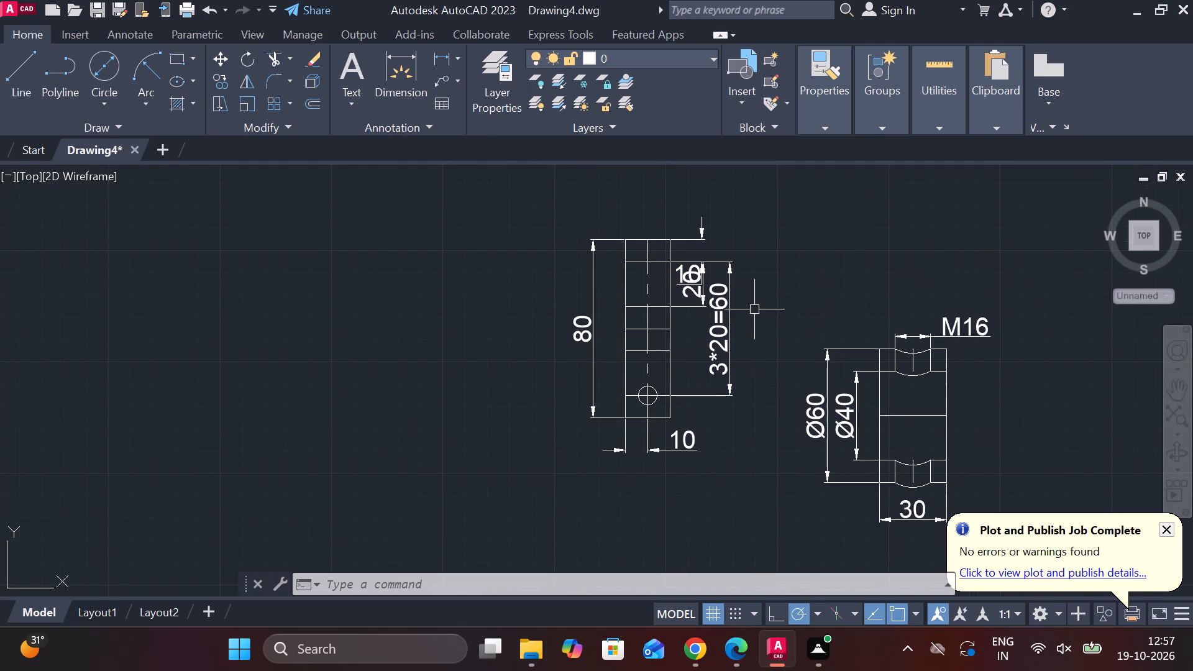
pyautogui.scroll(2, 737, 294)
pyautogui.scroll(-2, 742, 461)
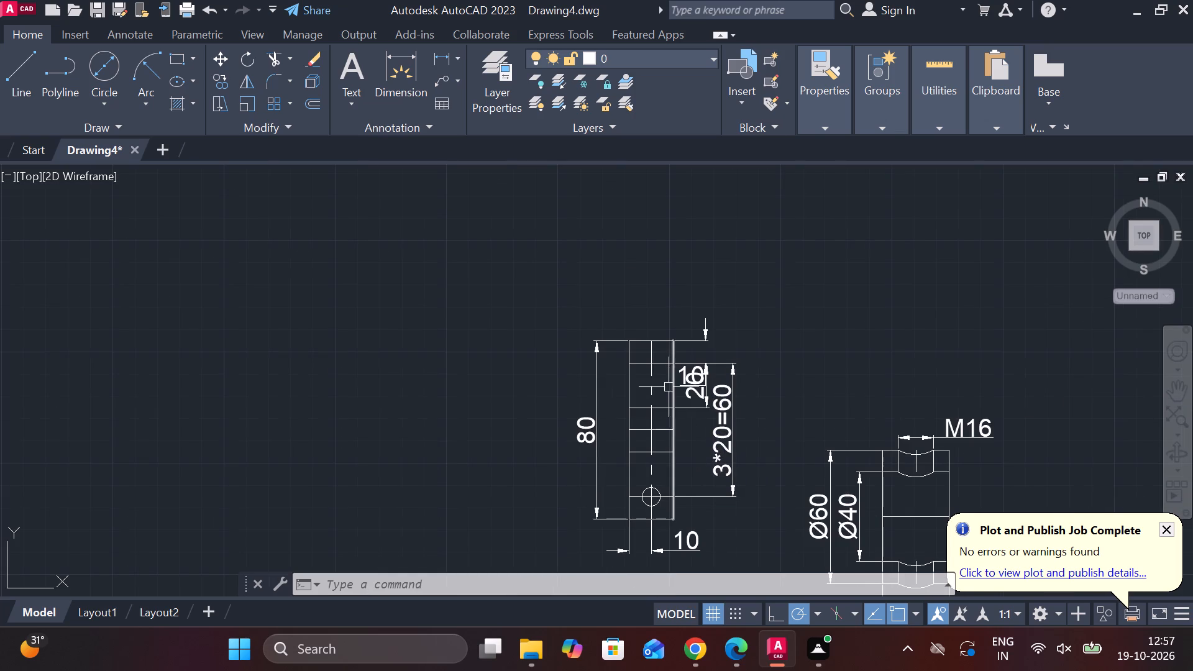
pyautogui.scroll(2, 688, 375)
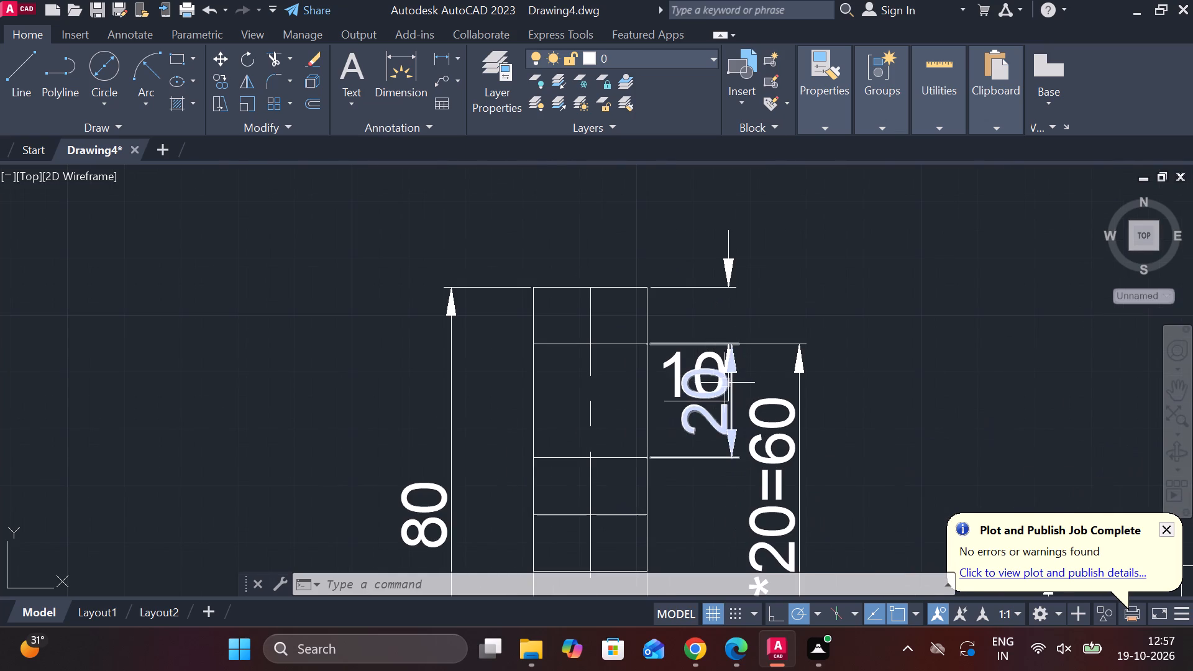
pyautogui.click(707, 357)
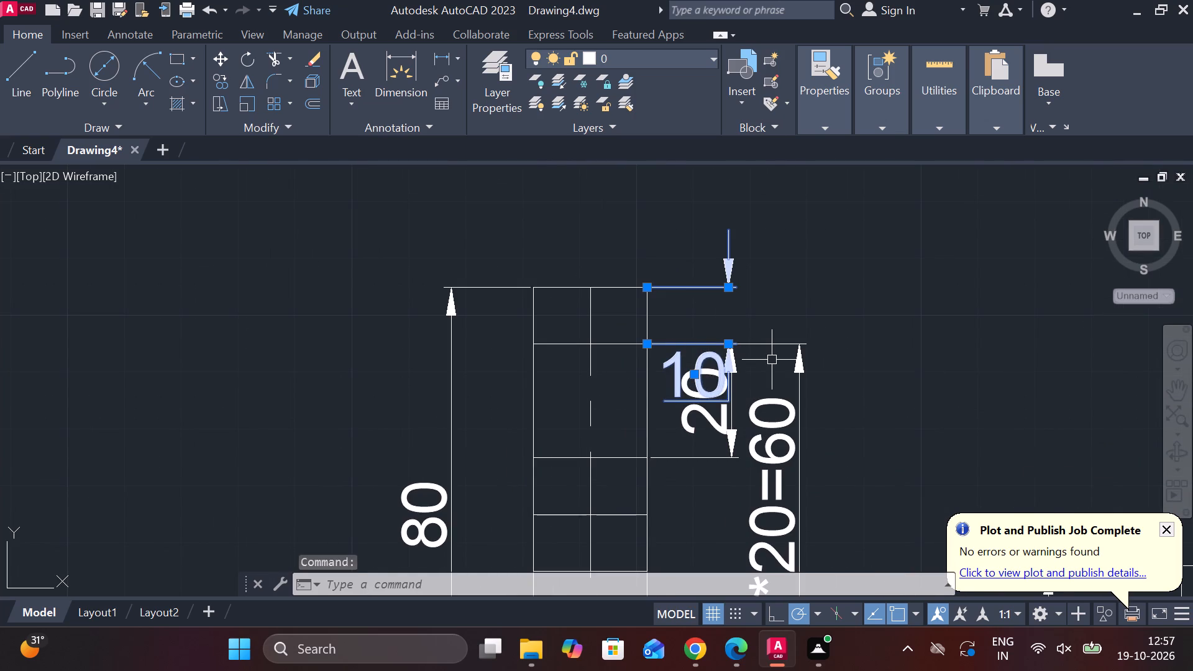
pyautogui.write('E')
pyautogui.press('space')
# Add a linear dimension for the top 10 segment of the 80-high view, placed outside the 3*20=60 dimension.
pyautogui.scroll(-1, 775, 385)
pyautogui.scroll(1, 752, 349)
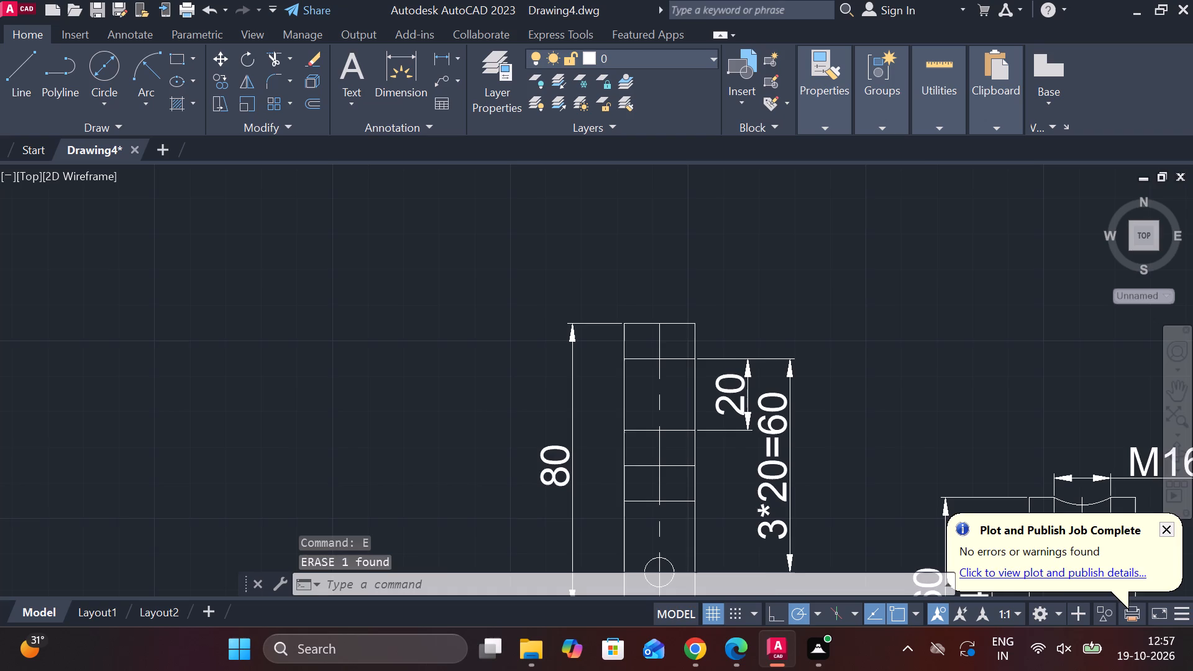
pyautogui.click(446, 48)
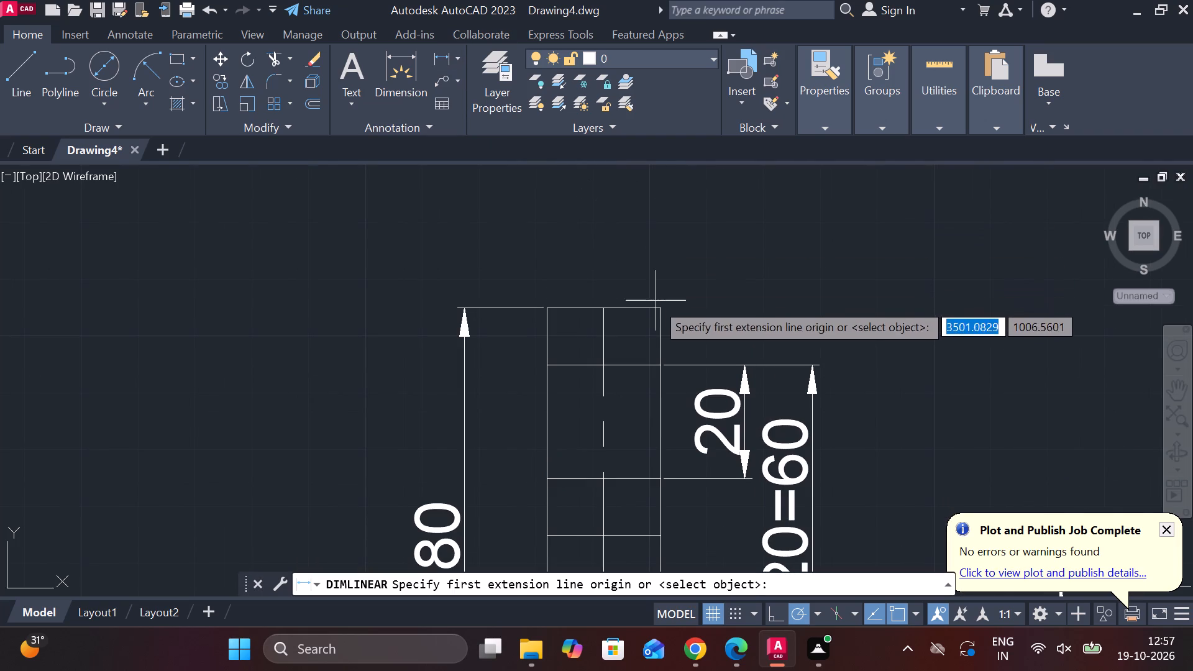
pyautogui.click(656, 305)
pyautogui.click(660, 359)
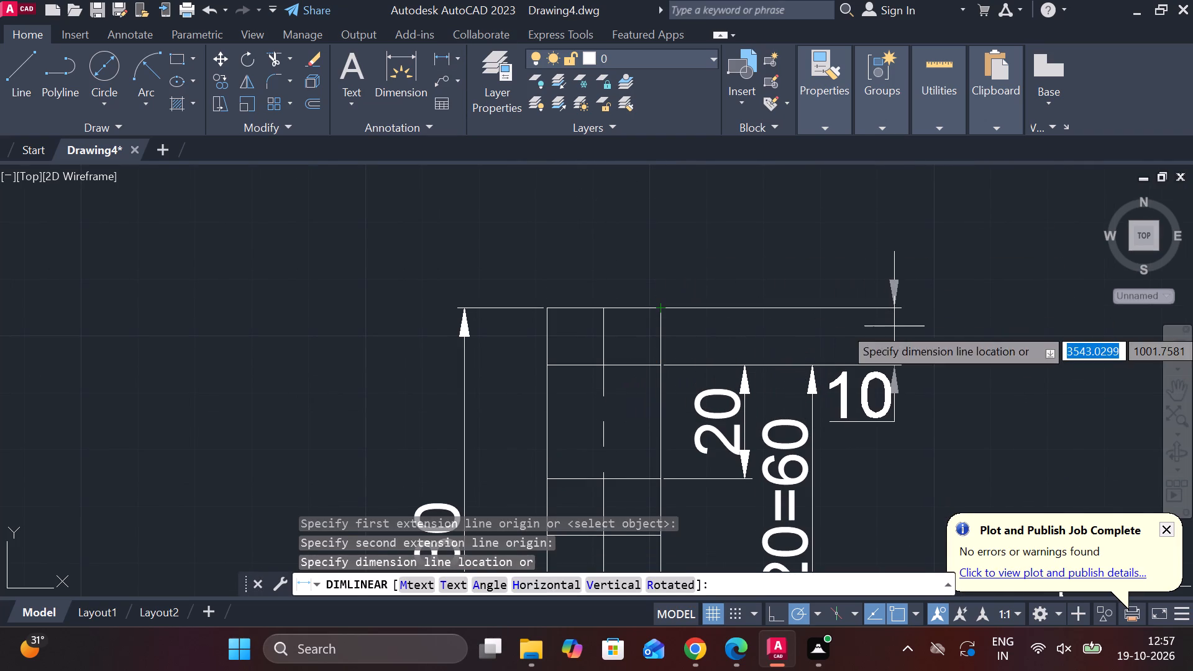
pyautogui.click(894, 326)
# Shift the 20 dimension away from the 80-high view, onto the 3*20=60 dimension line.
pyautogui.moveTo(920, 316); pyautogui.dragTo(861, 297, button='middle')
pyautogui.scroll(-1, 850, 370)
pyautogui.moveTo(848, 376); pyautogui.dragTo(834, 345, button='middle')
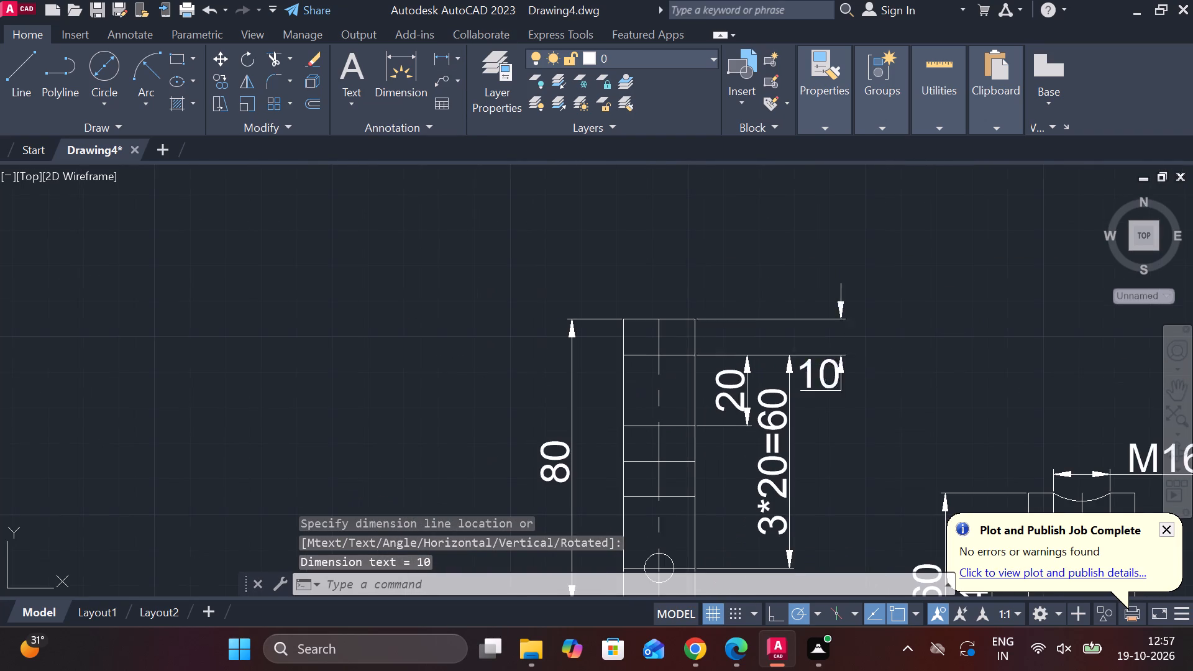
pyautogui.moveTo(834, 345); pyautogui.dragTo(768, 217, button='middle')
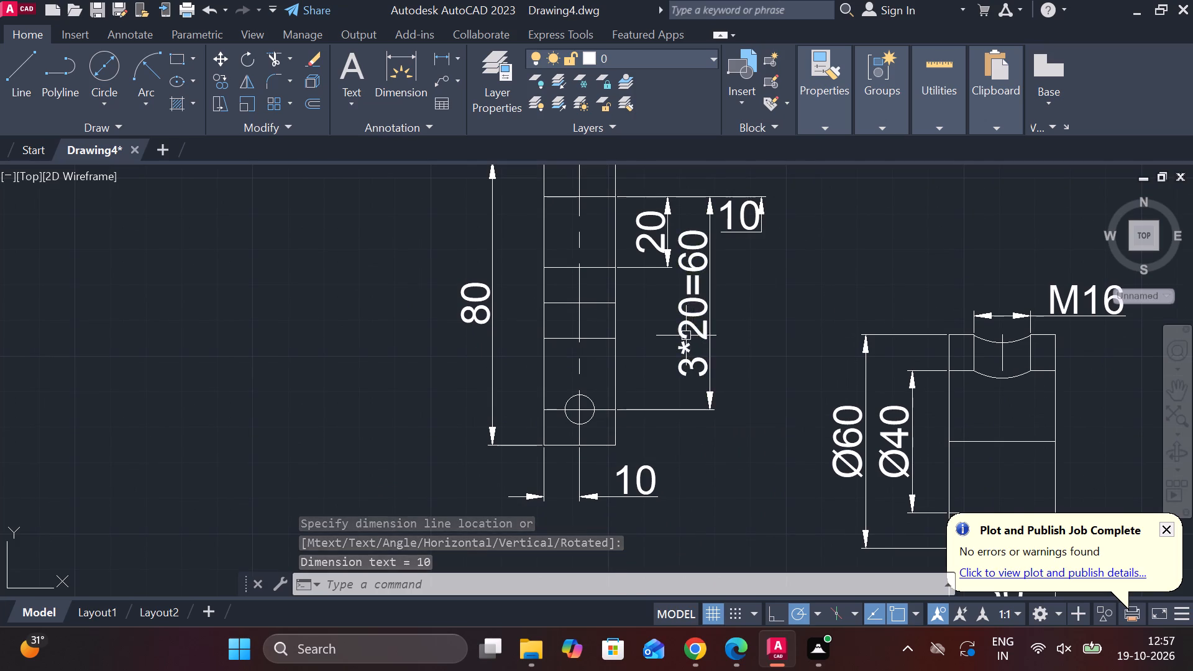
pyautogui.scroll(1, 641, 304)
pyautogui.moveTo(641, 304); pyautogui.dragTo(658, 448, button='middle')
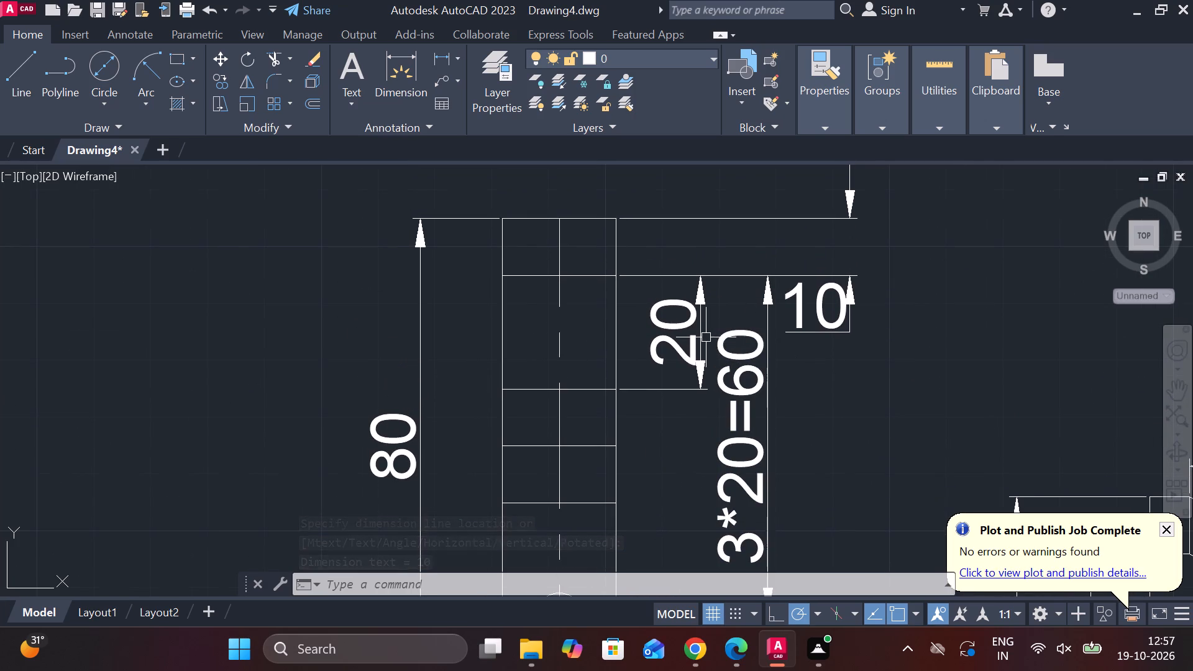
pyautogui.click(702, 331)
pyautogui.click(674, 331)
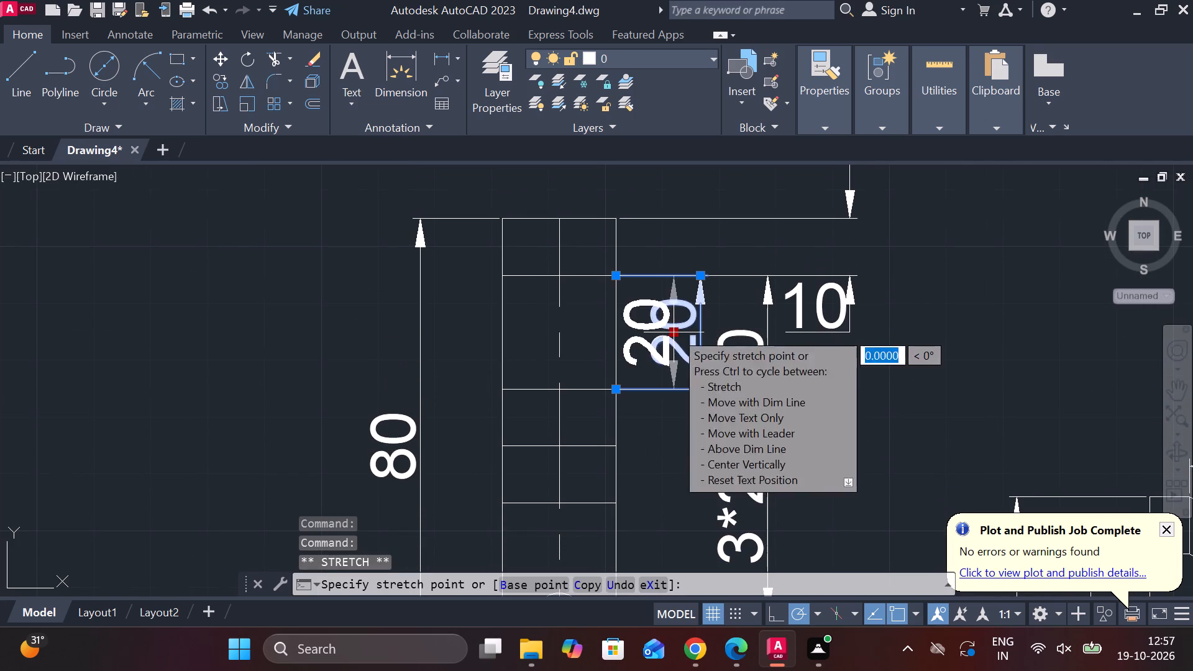
pyautogui.click(744, 334)
# Bring the 10 dimension closer to the 80-high view, inside the 3*20=60 dimension line.
pyautogui.click(855, 204)
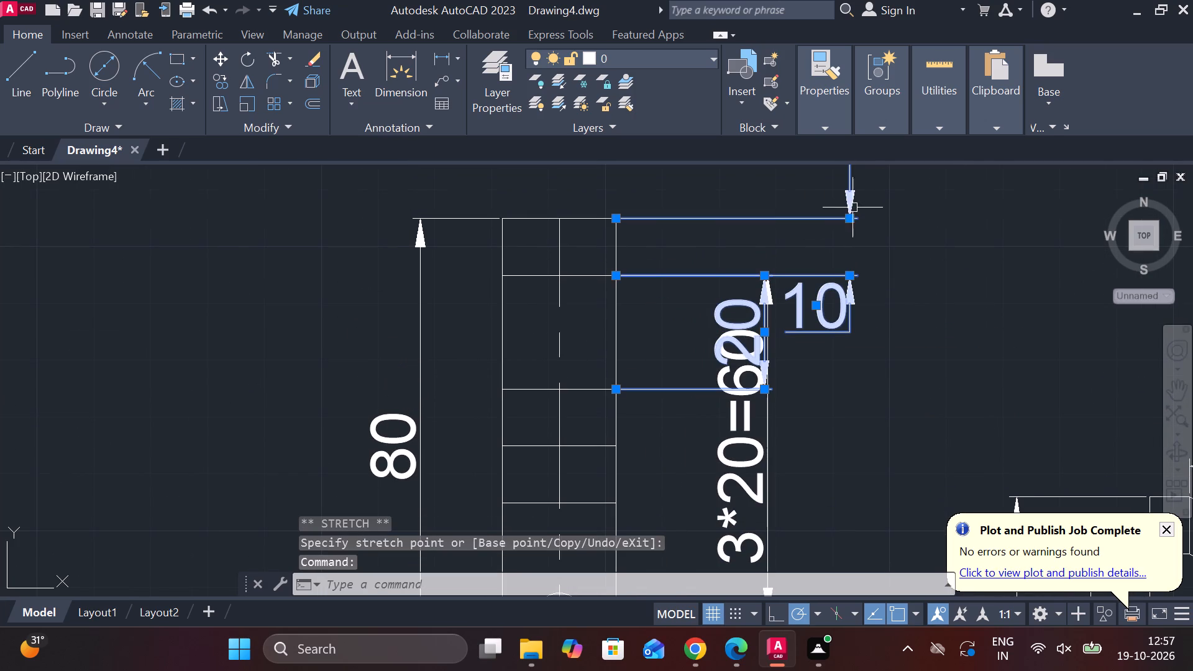
pyautogui.click(853, 275)
pyautogui.click(691, 298)
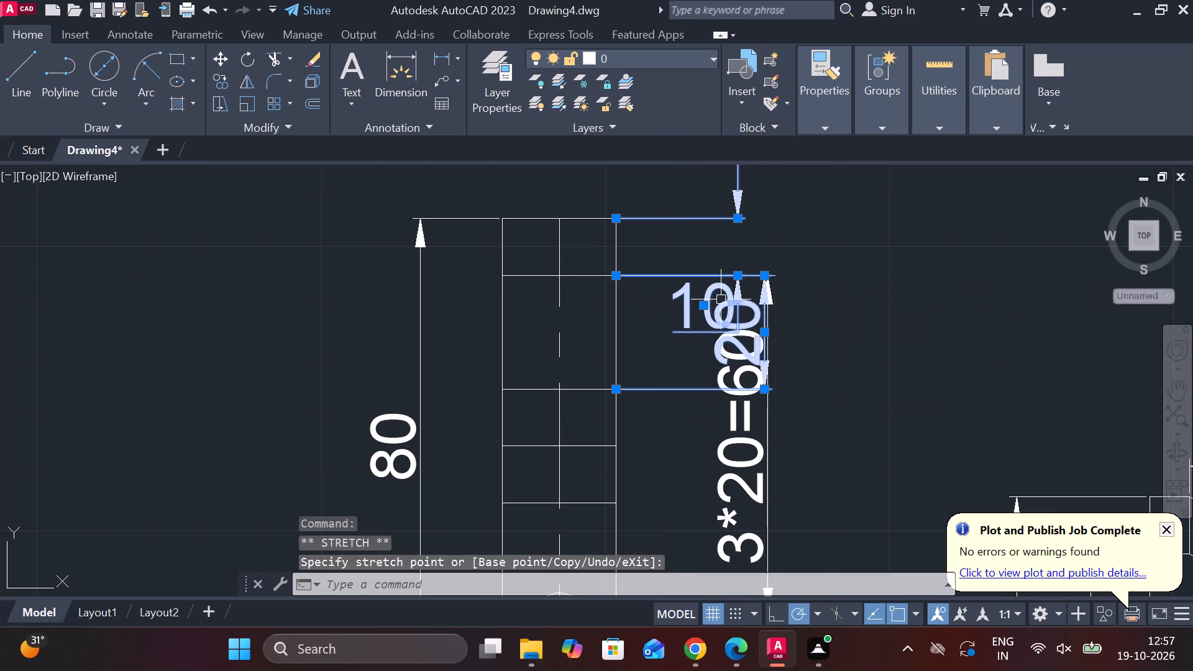
pyautogui.scroll(1, 758, 305)
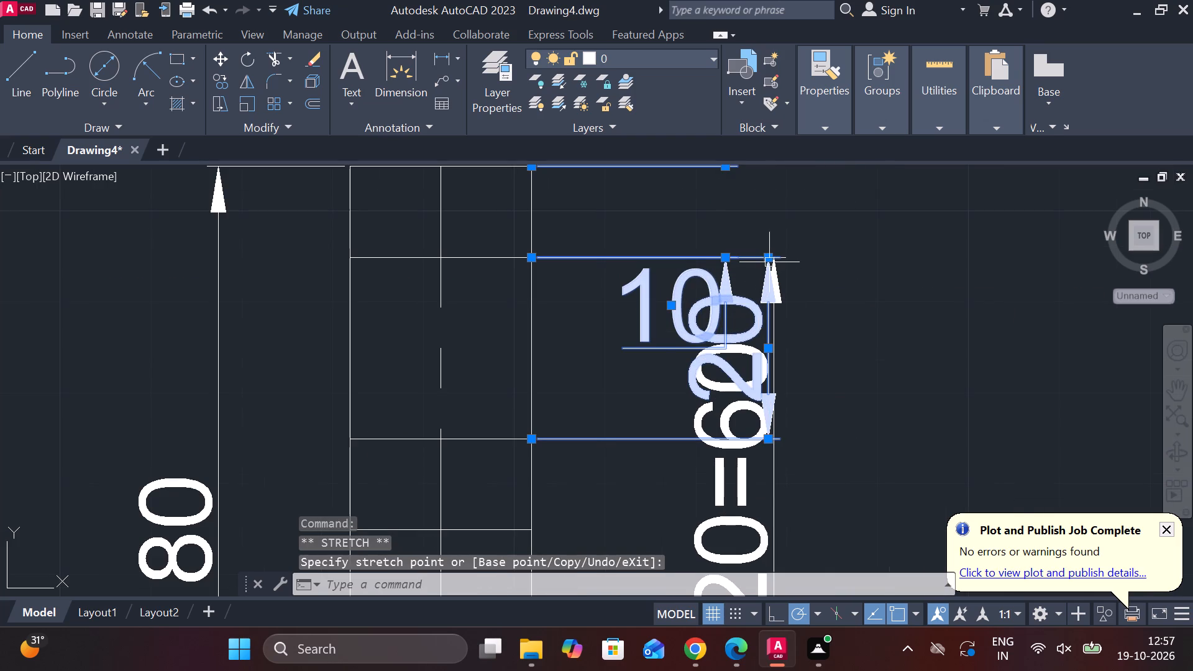
pyautogui.scroll(-1, 767, 299)
pyautogui.press('Escape')
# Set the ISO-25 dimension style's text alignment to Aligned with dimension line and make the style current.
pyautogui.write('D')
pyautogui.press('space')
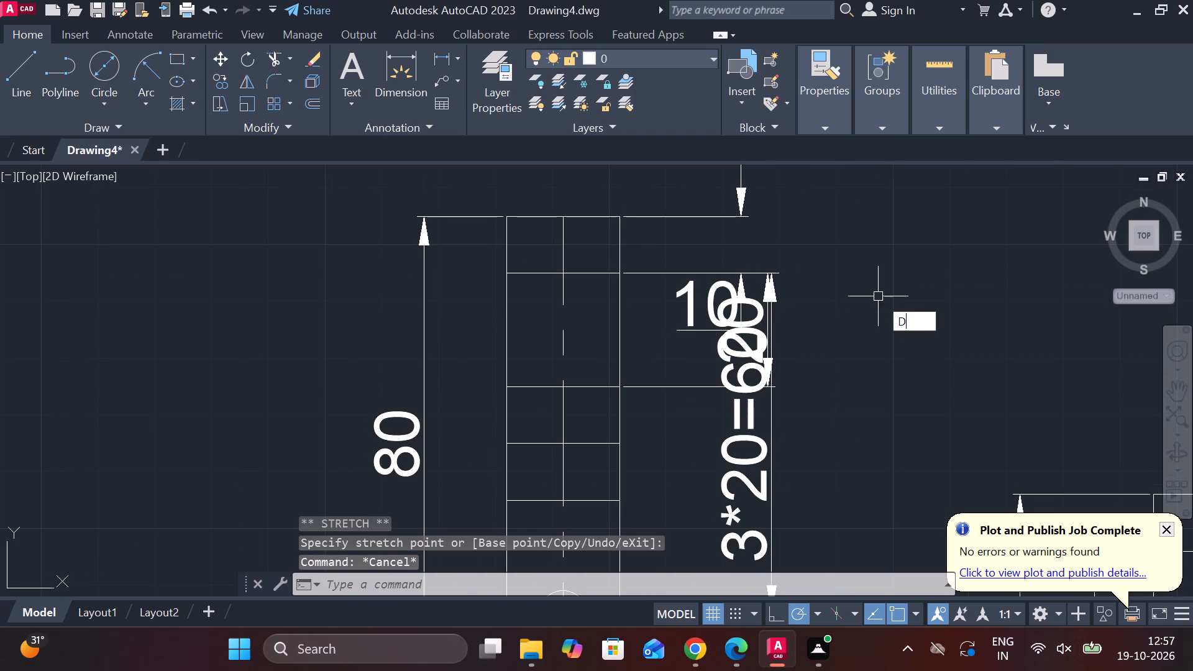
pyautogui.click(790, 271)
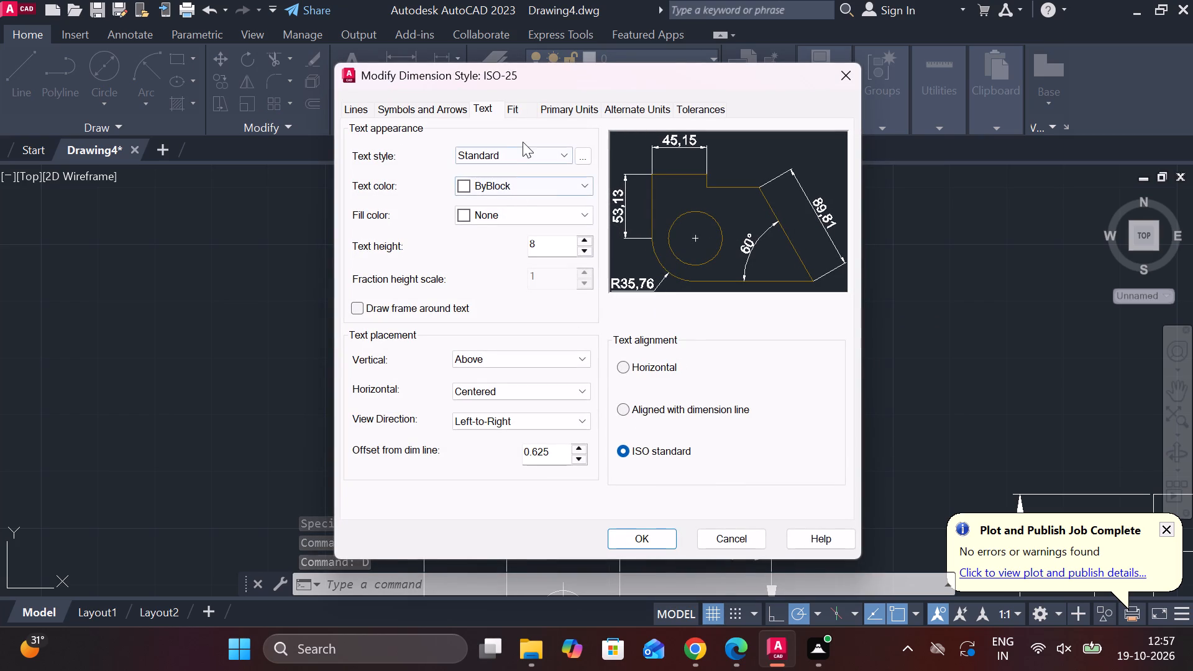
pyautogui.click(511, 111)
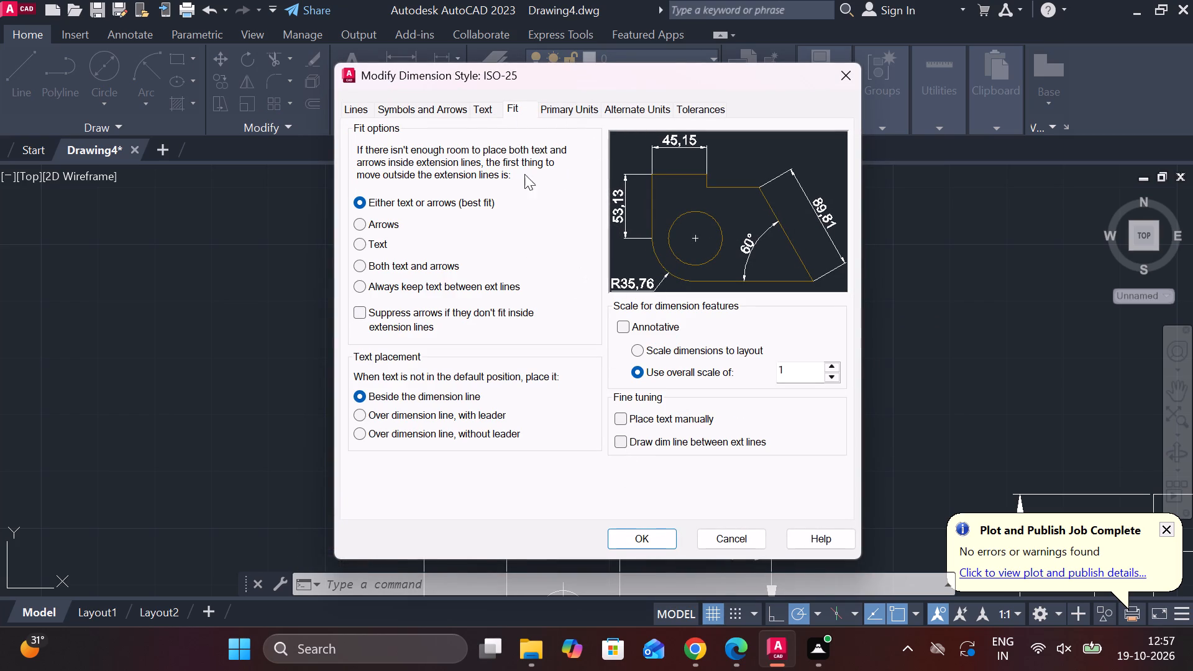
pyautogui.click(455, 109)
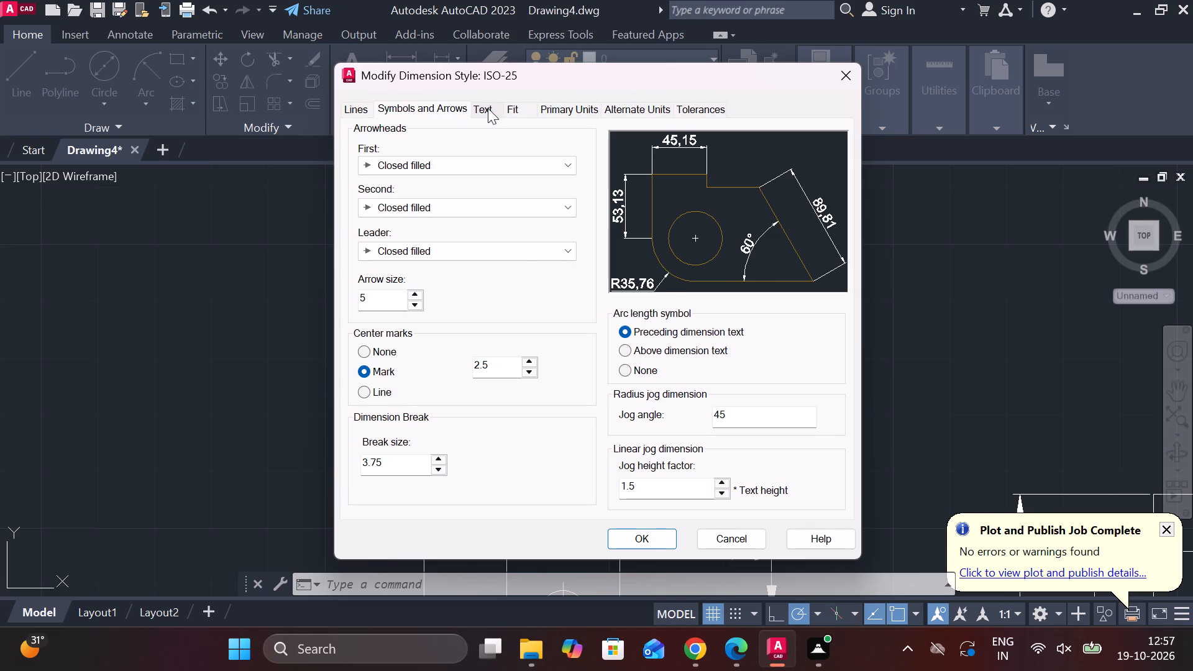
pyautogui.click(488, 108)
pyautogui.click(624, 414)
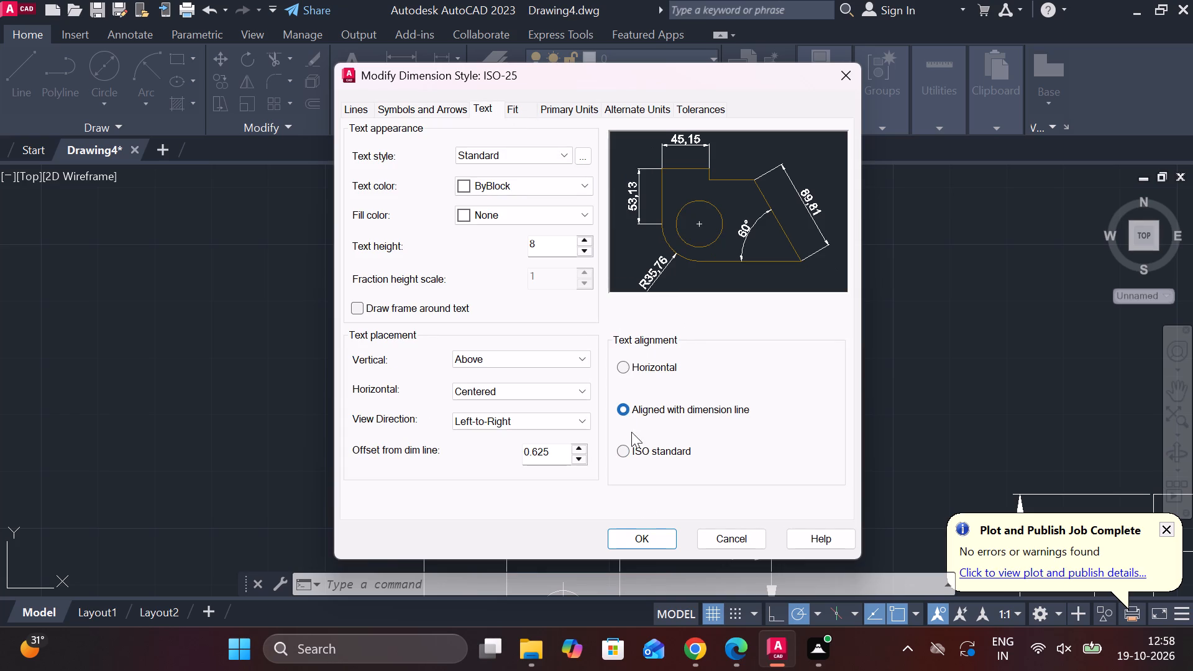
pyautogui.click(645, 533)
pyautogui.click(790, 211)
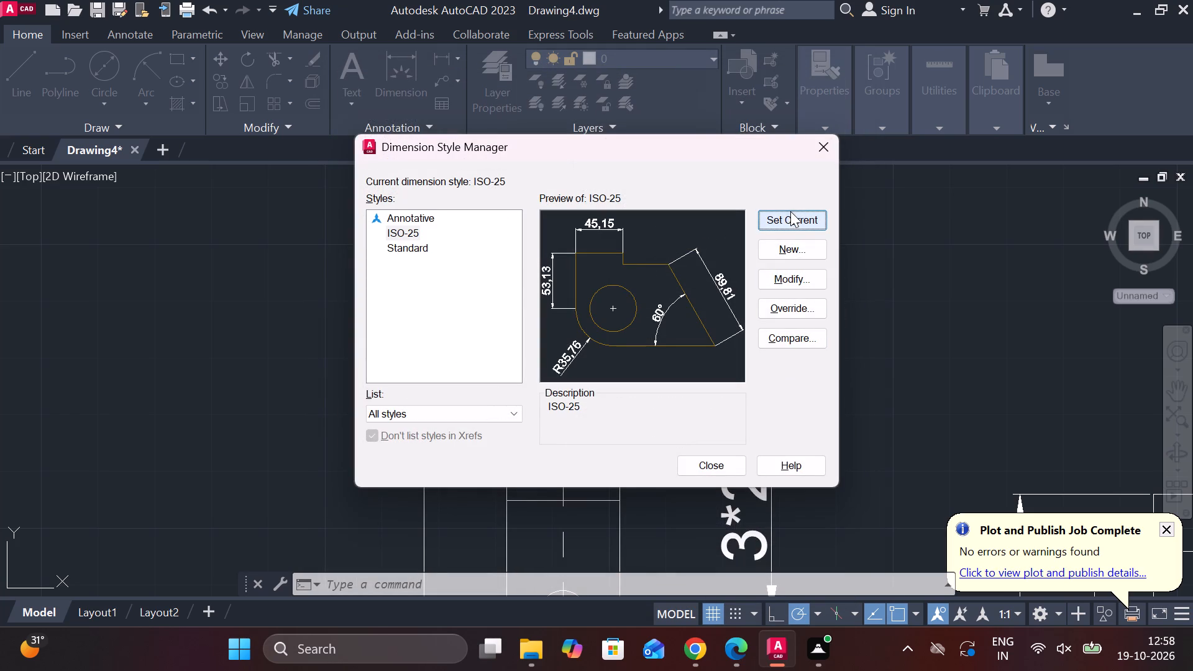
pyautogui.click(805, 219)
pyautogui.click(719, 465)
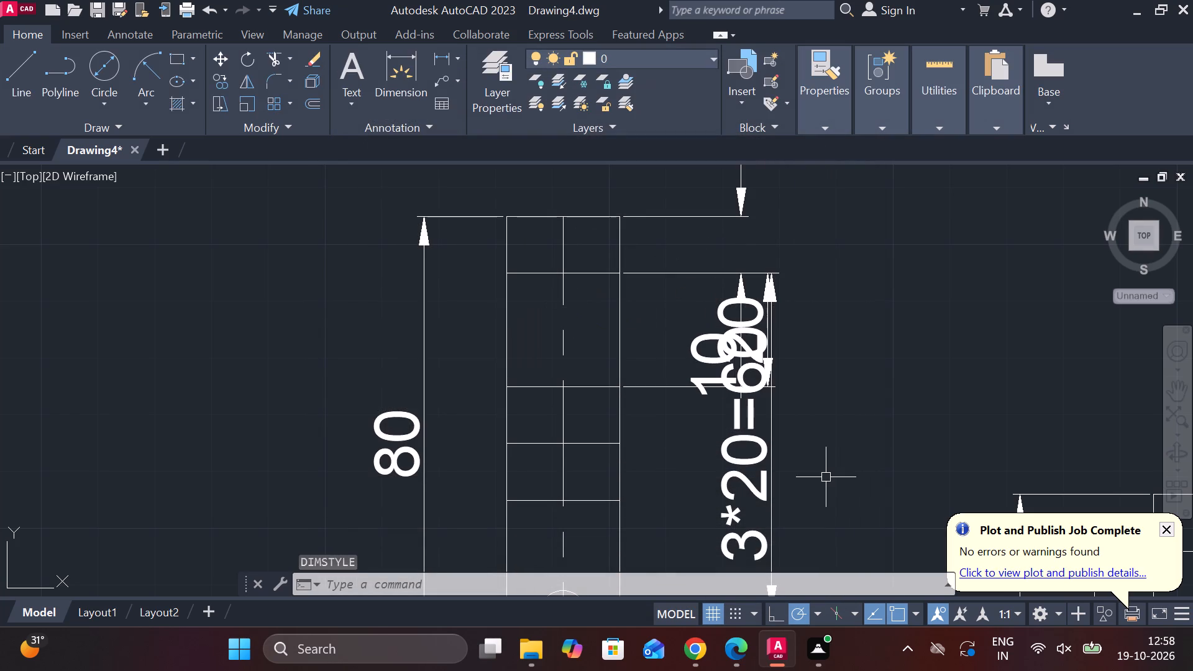
# Erase the hatch that spills past the broken section in the middle of part 9's view.
pyautogui.scroll(-5, 792, 453)
pyautogui.moveTo(678, 462); pyautogui.dragTo(738, 438, button='middle')
pyautogui.scroll(3, 633, 430)
pyautogui.moveTo(574, 422); pyautogui.dragTo(824, 377, button='middle')
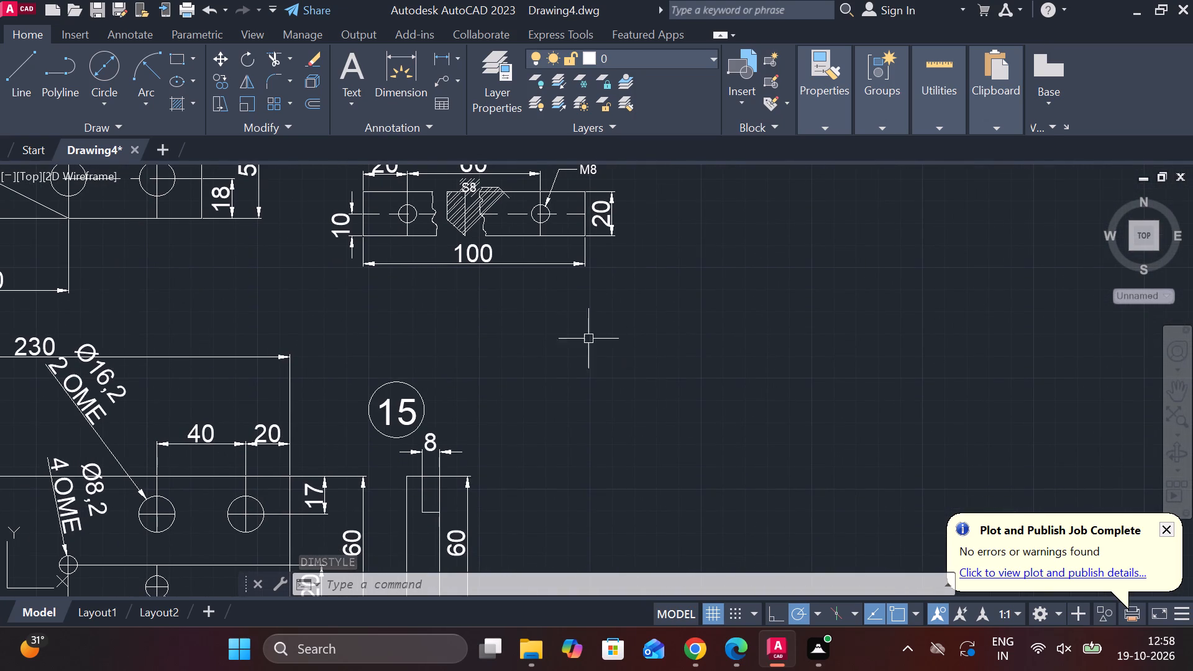
pyautogui.moveTo(586, 336); pyautogui.dragTo(775, 357, button='middle')
pyautogui.moveTo(719, 338); pyautogui.dragTo(742, 465, button='middle')
pyautogui.scroll(2, 731, 365)
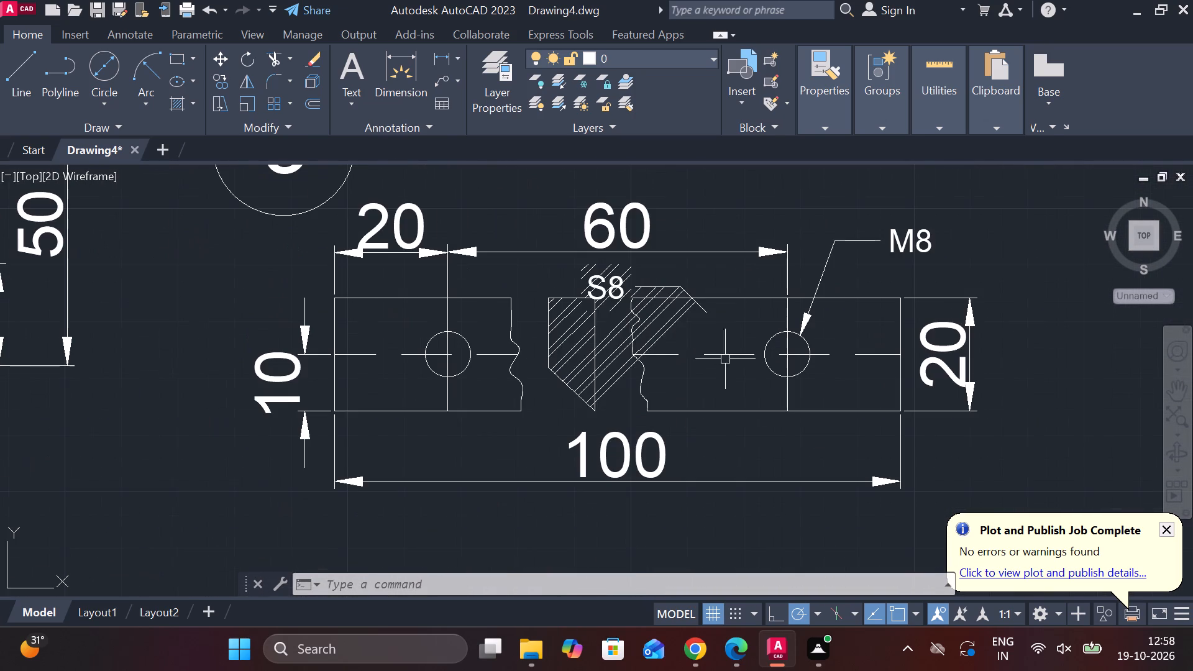
pyautogui.click(673, 321)
pyautogui.write('E')
pyautogui.press('space')
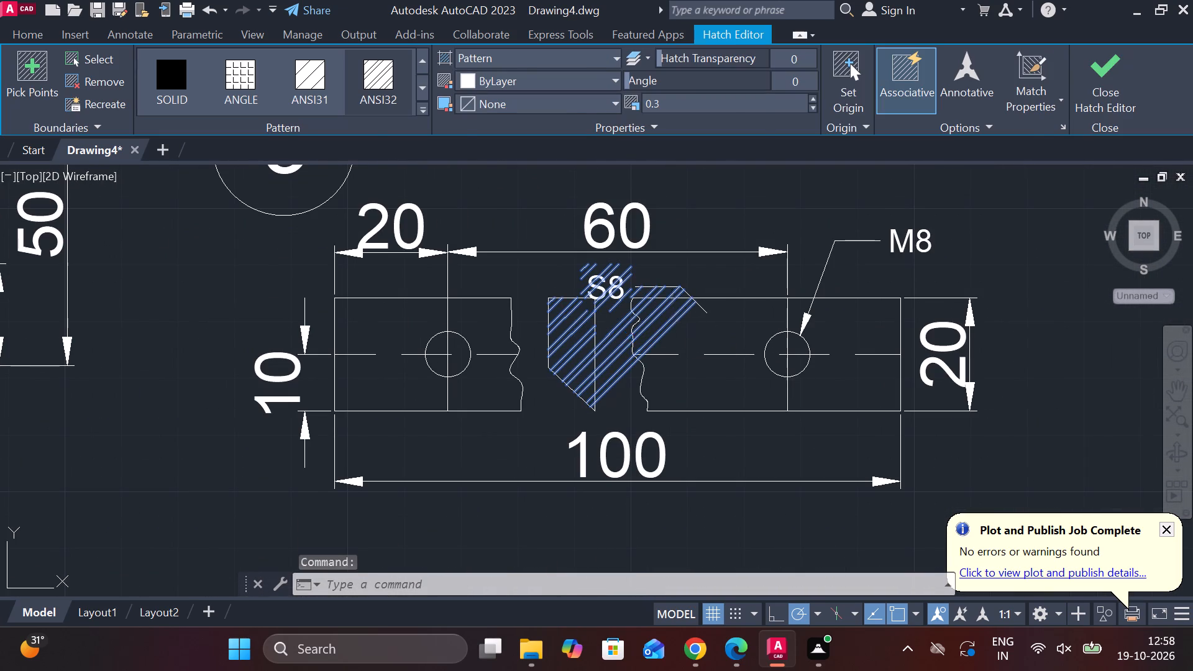
# Move the S8 leader text on part 9's view sideways, clear of the middle section profile.
pyautogui.scroll(1, 597, 326)
pyautogui.click(616, 268)
pyautogui.scroll(2, 605, 271)
pyautogui.click(700, 203)
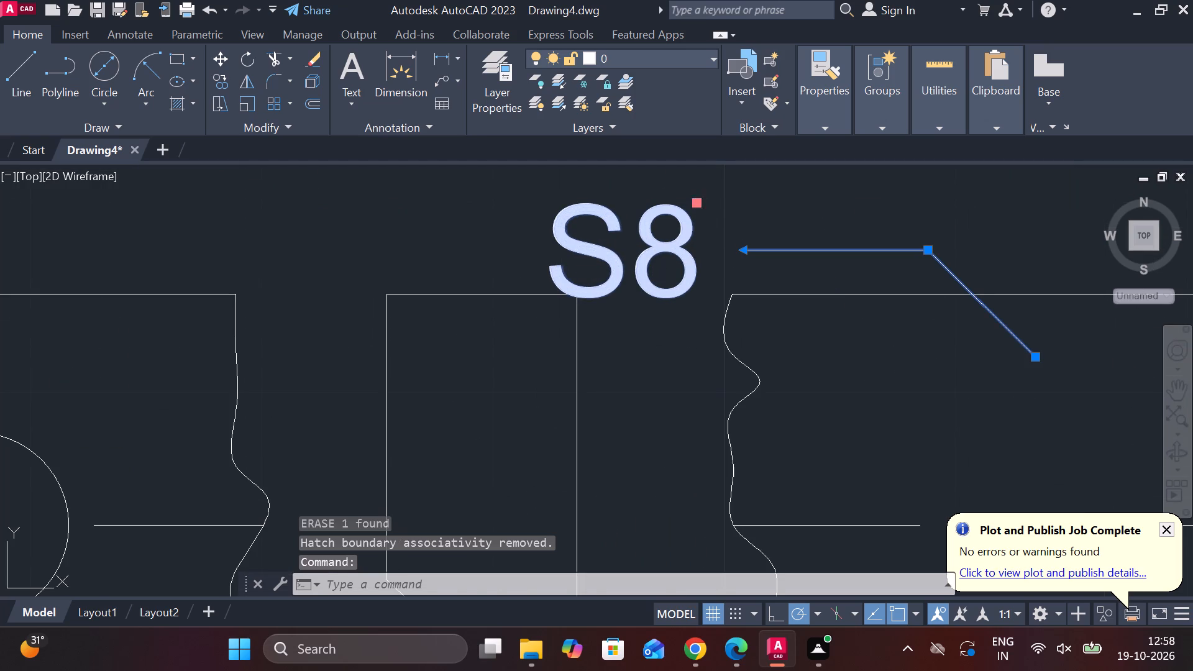
pyautogui.click(745, 193)
pyautogui.press('Escape')
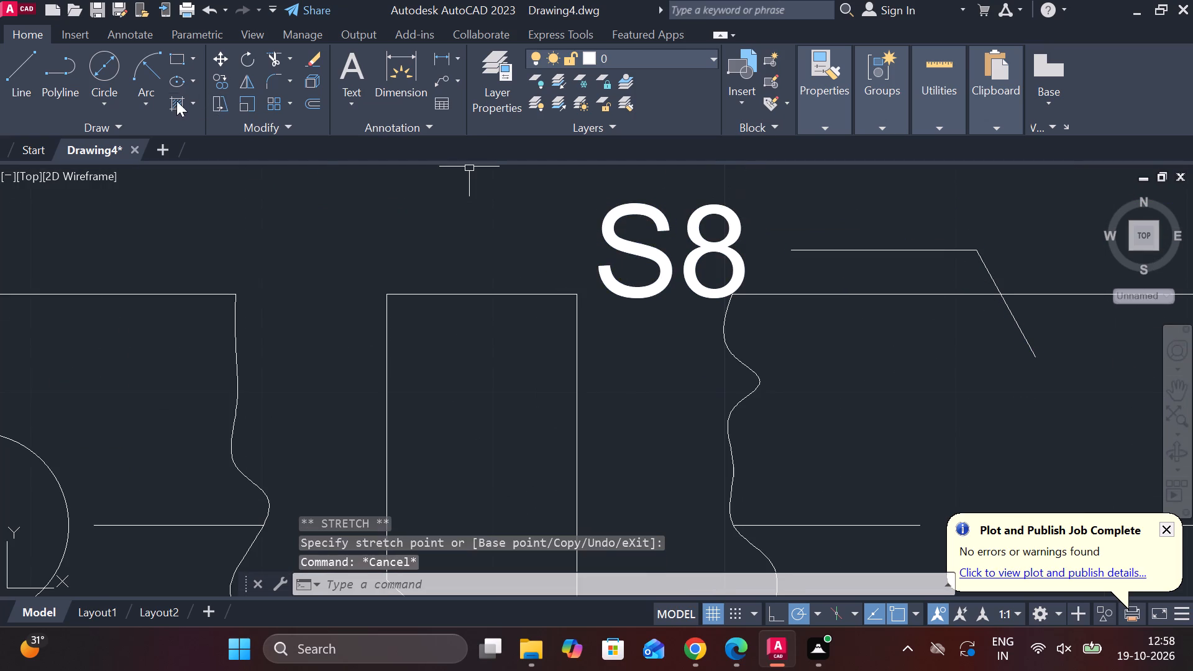
# Hatch the inside of the closed section profile between the break lines of part 9's view.
pyautogui.click(168, 101)
pyautogui.click(416, 353)
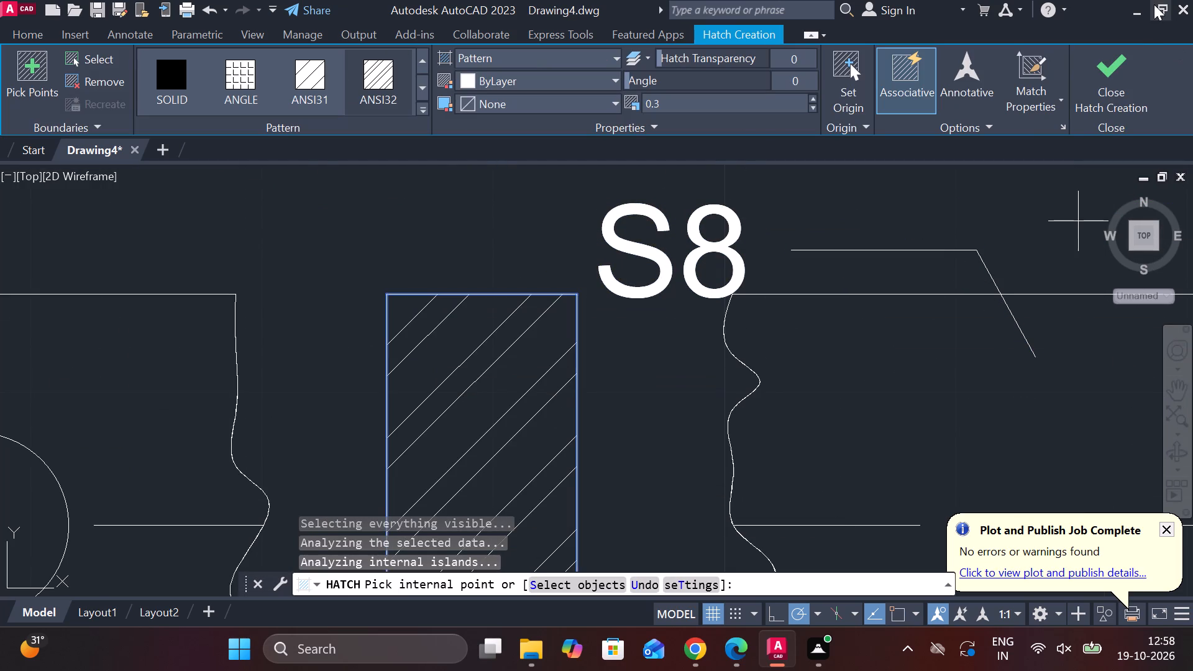
pyautogui.click(1099, 70)
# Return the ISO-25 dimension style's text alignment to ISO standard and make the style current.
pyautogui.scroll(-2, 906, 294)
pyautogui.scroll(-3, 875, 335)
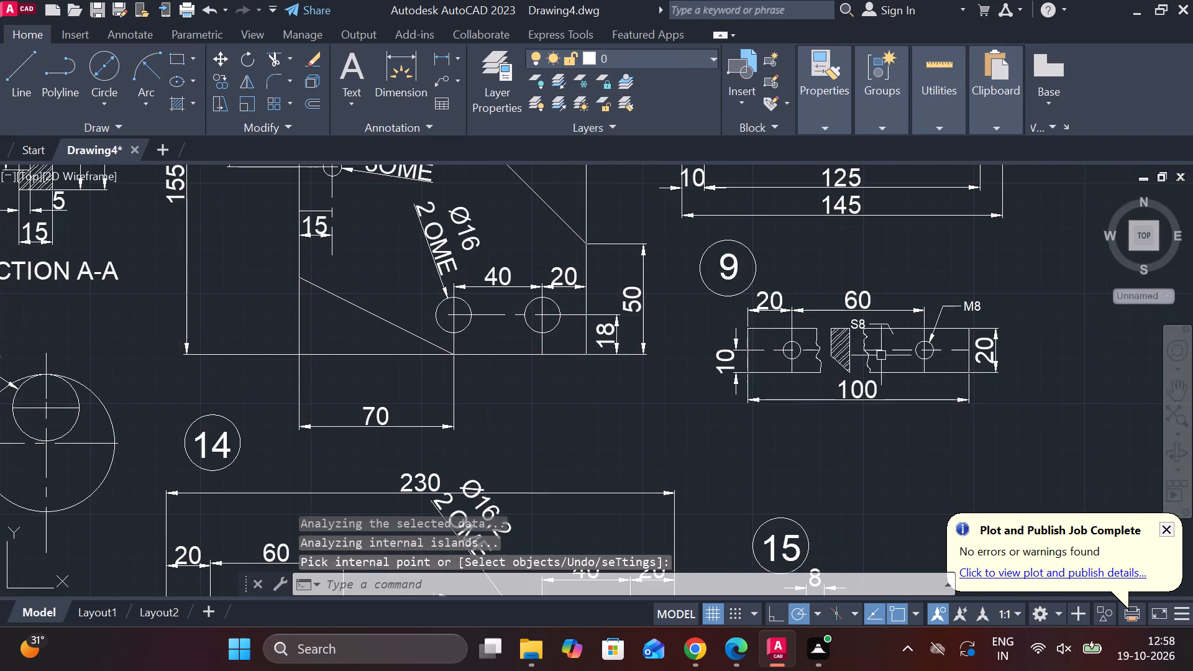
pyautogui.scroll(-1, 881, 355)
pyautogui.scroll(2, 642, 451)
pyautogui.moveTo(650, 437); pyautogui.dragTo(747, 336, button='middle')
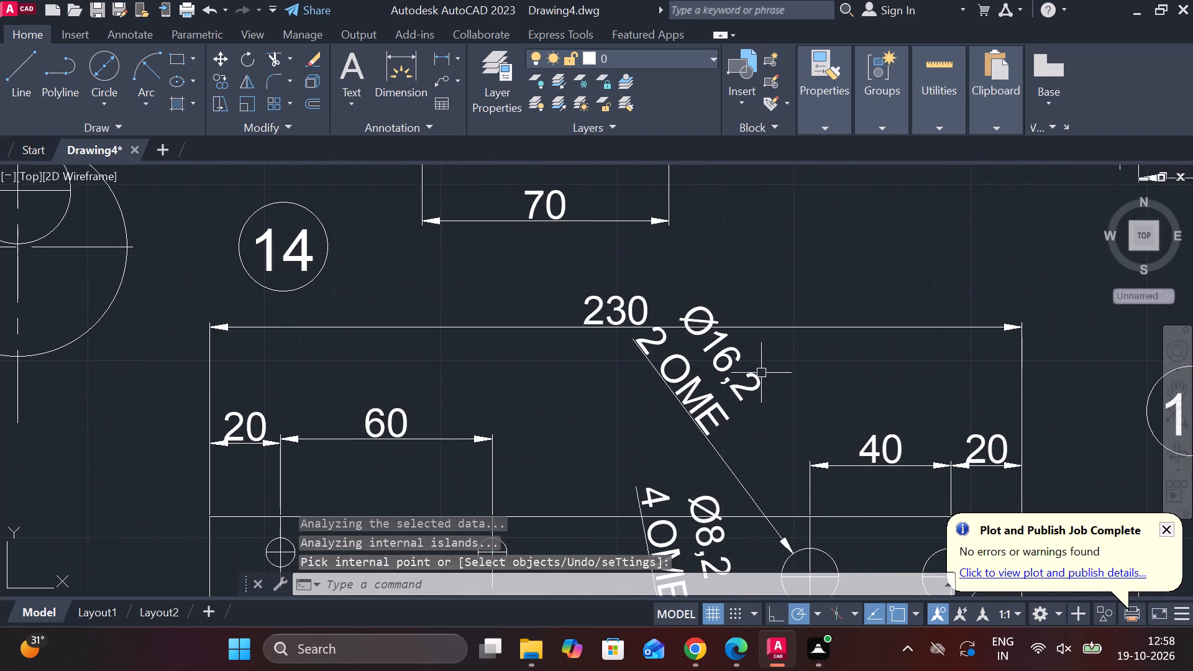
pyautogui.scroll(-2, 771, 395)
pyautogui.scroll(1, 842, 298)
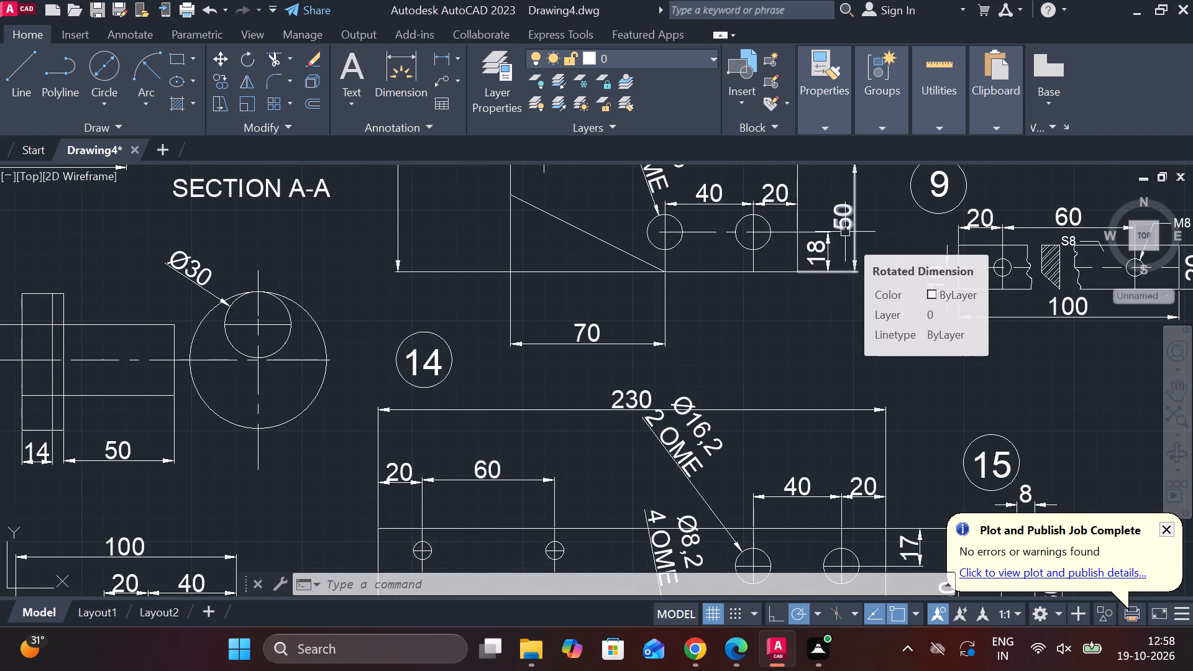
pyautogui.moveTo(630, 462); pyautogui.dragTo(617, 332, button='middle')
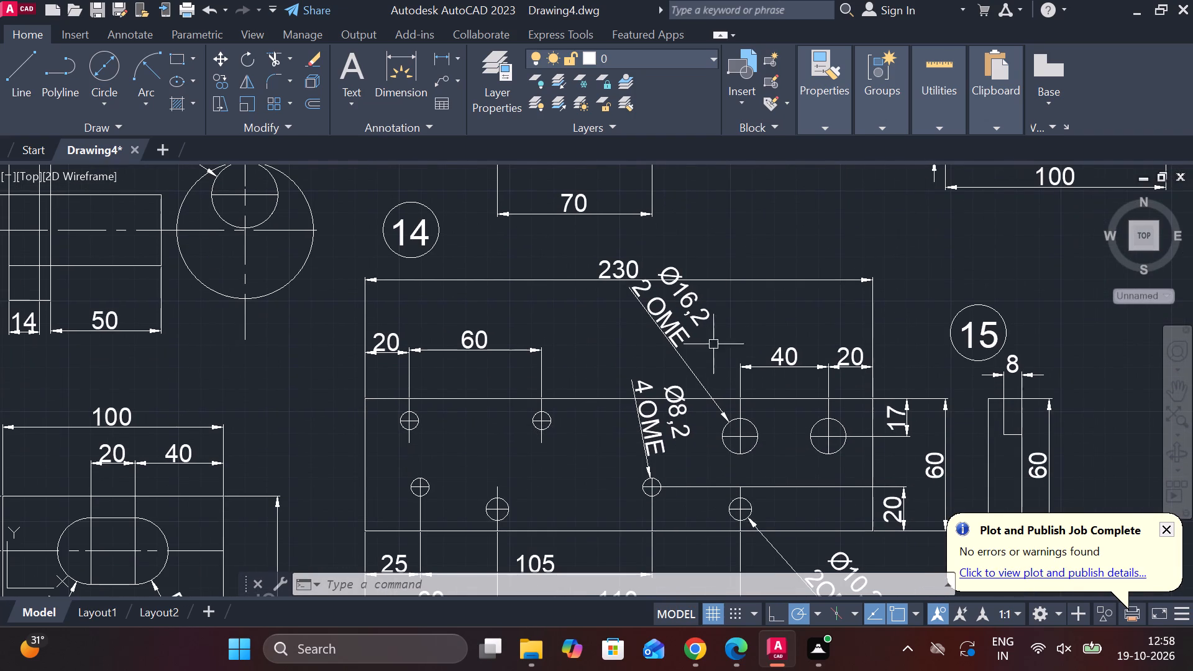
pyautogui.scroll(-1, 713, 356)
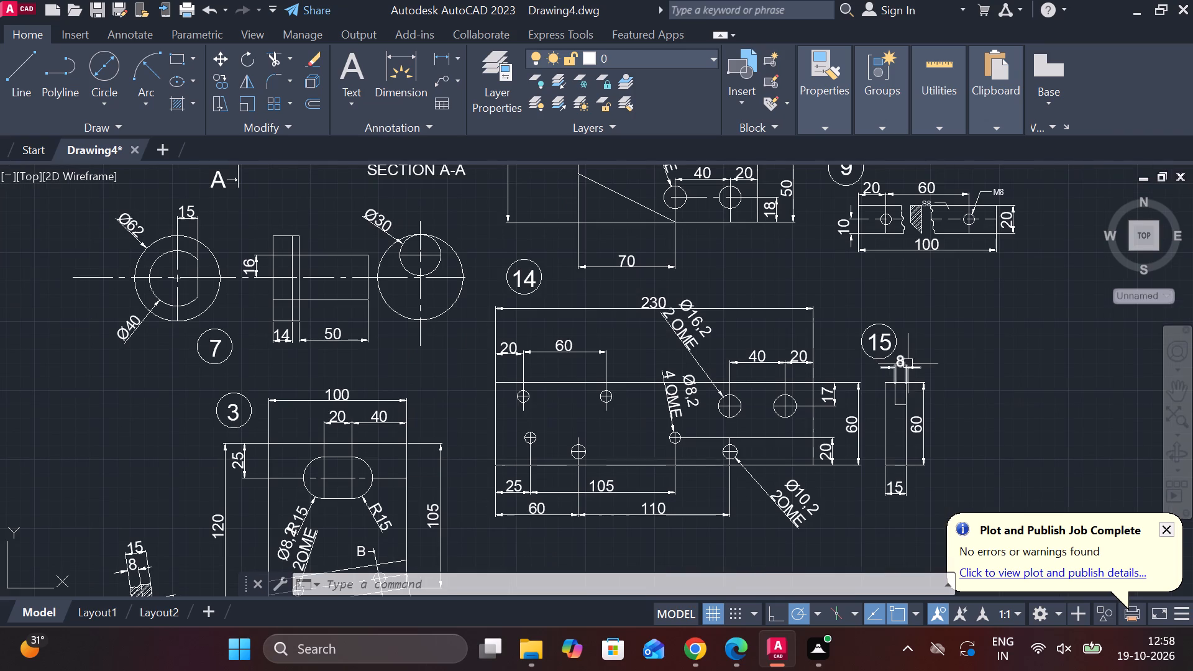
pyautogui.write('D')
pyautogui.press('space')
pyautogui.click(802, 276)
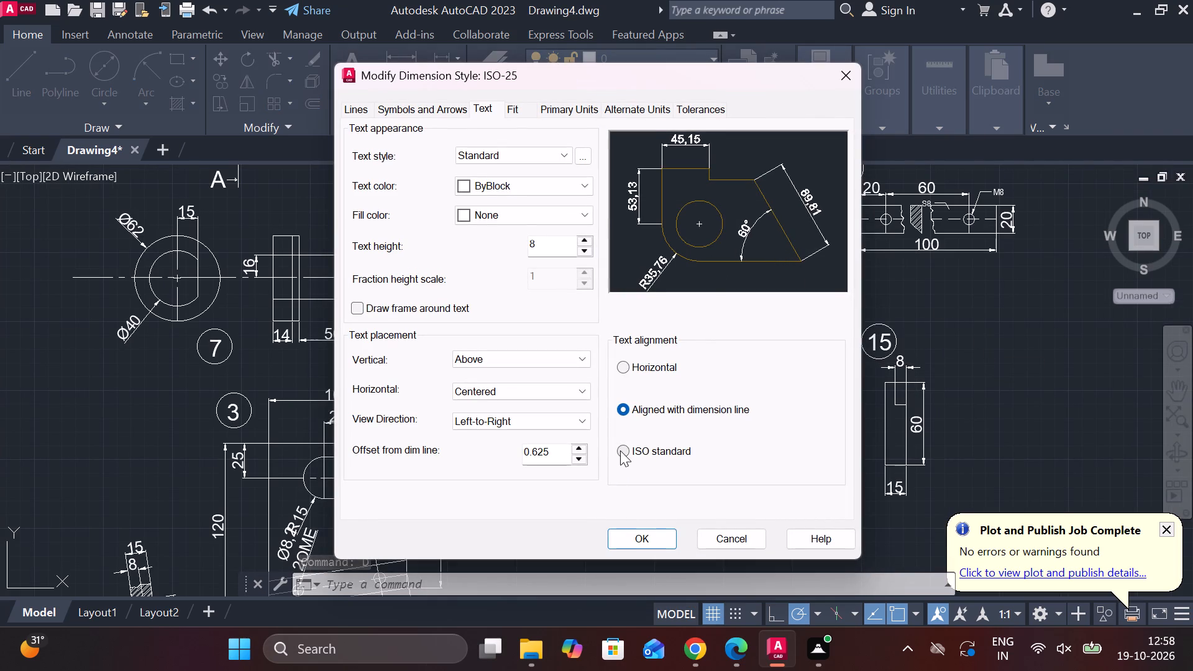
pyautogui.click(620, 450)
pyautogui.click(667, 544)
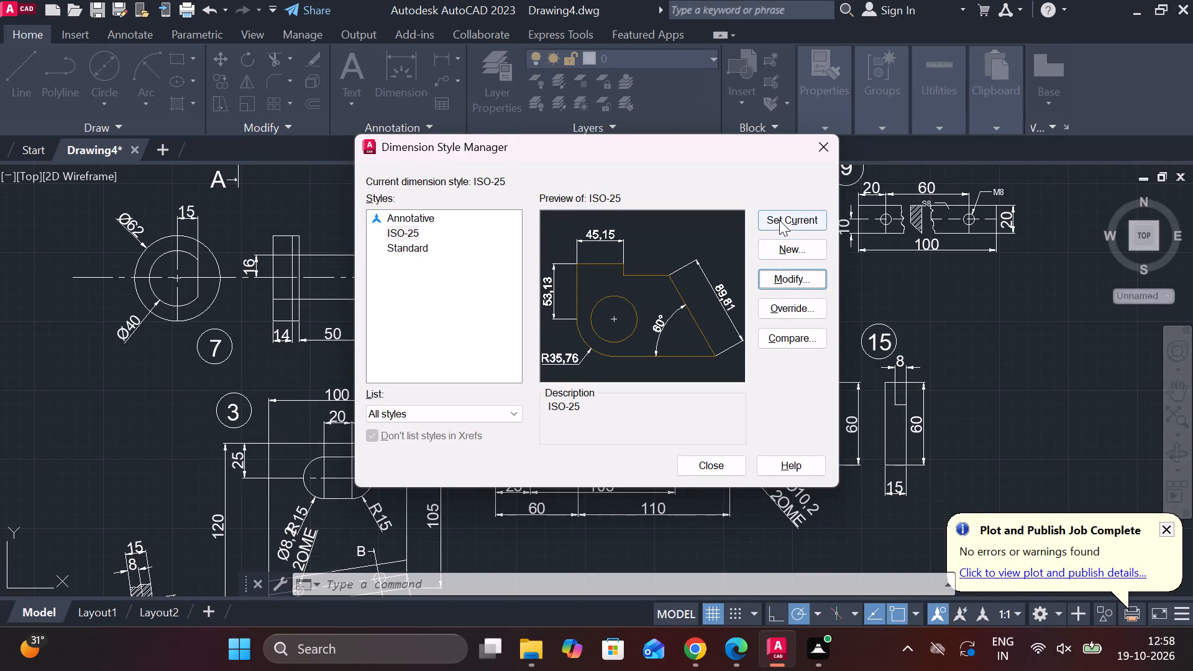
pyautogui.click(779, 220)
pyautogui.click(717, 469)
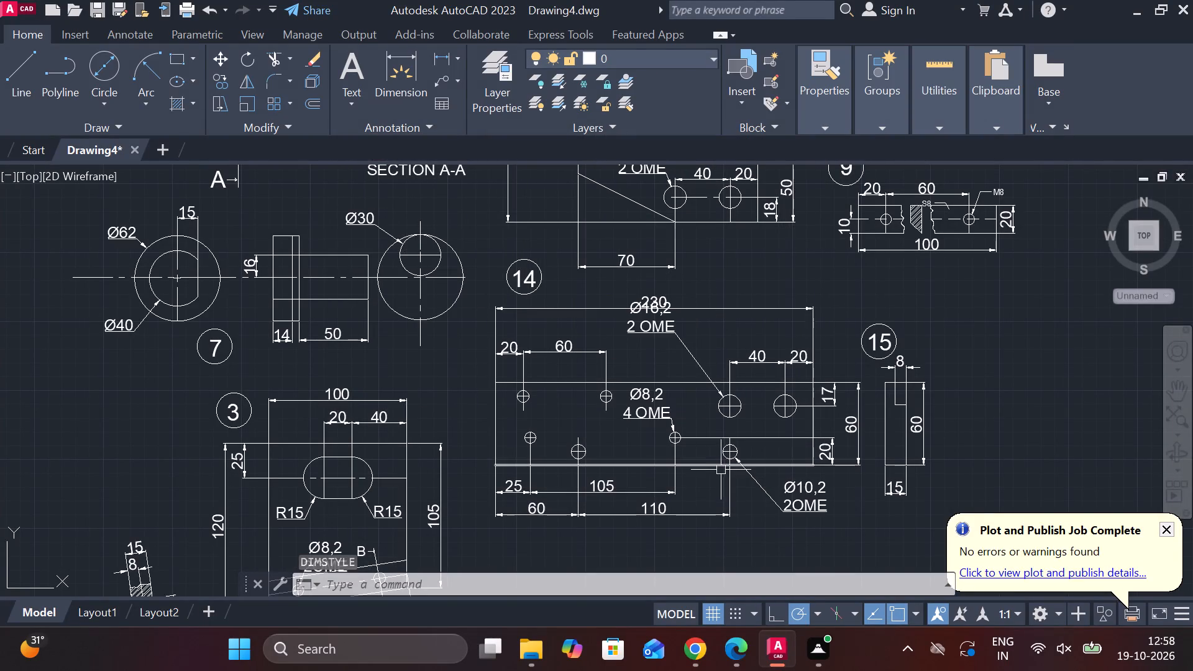
# Add a vertical linear dimension between the outer two of the three middle cross lines, beside the narrow 80-high view's left edge.
pyautogui.moveTo(948, 372); pyautogui.dragTo(556, 351, button='middle')
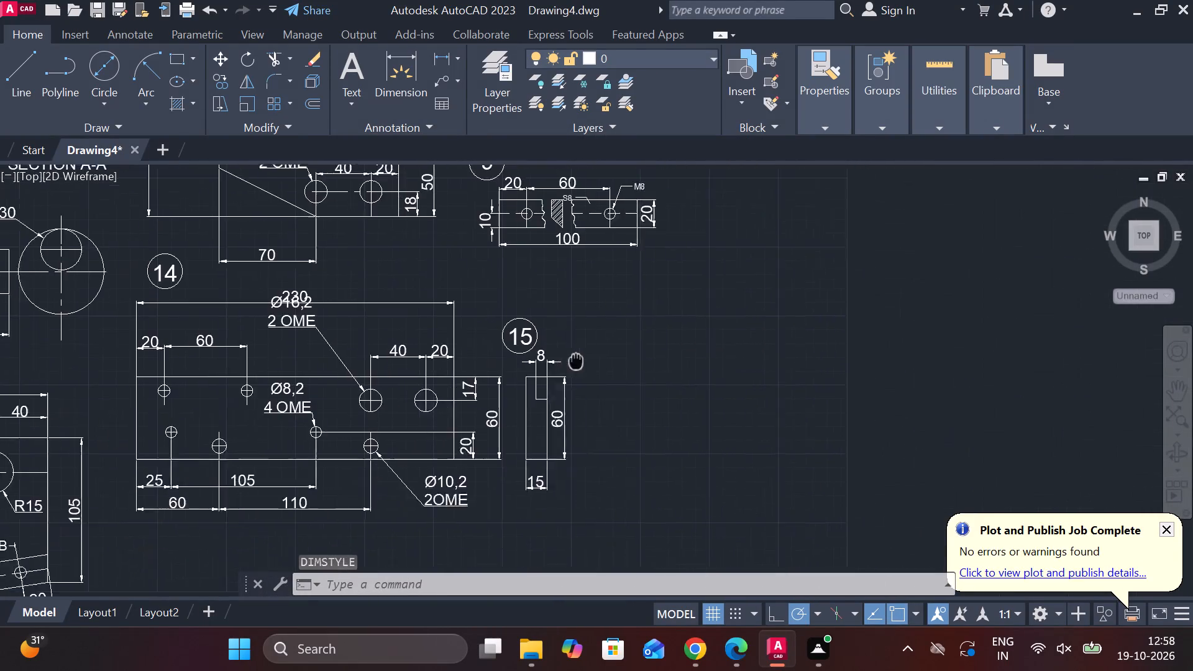
pyautogui.scroll(-2, 729, 358)
pyautogui.moveTo(819, 350); pyautogui.dragTo(469, 380, button='middle')
pyautogui.scroll(2, 508, 363)
pyautogui.moveTo(646, 380); pyautogui.dragTo(431, 406, button='middle')
pyautogui.scroll(3, 533, 335)
pyautogui.moveTo(552, 348); pyautogui.dragTo(546, 235, button='middle')
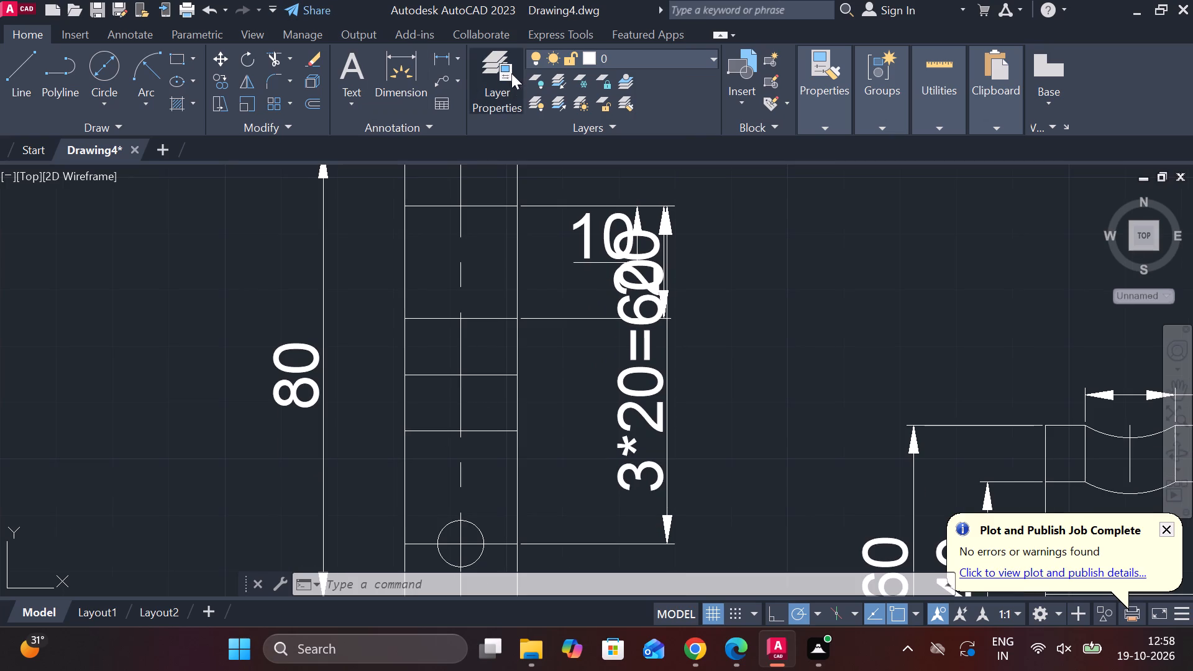
pyautogui.click(445, 62)
pyautogui.click(406, 313)
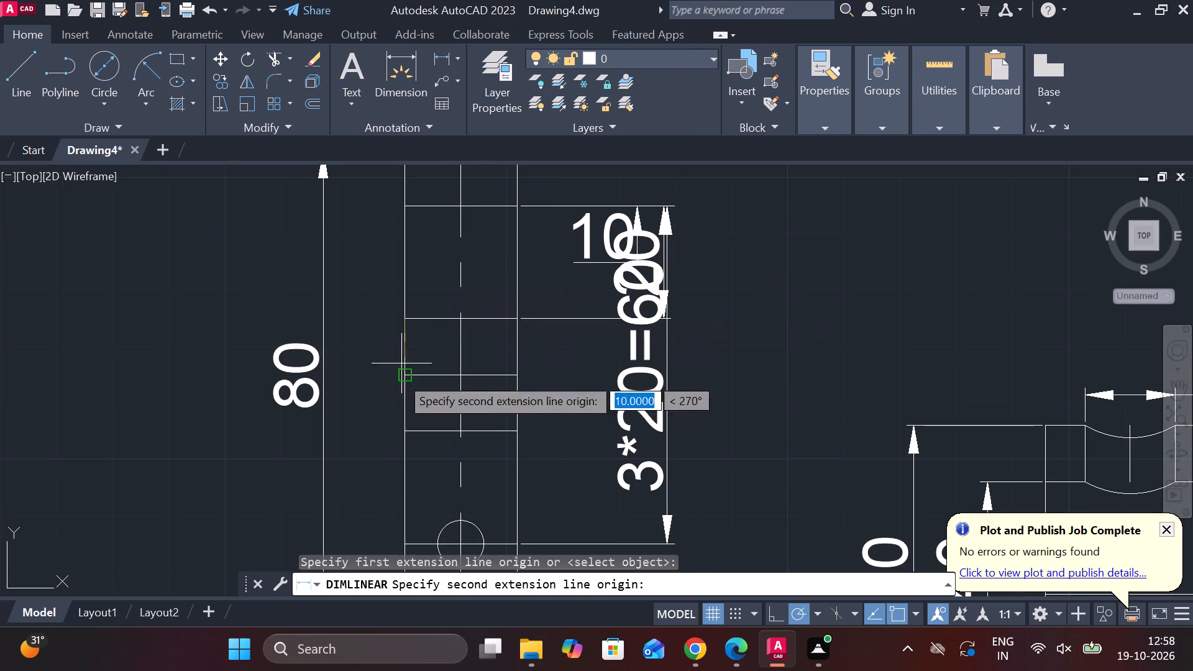
pyautogui.click(405, 429)
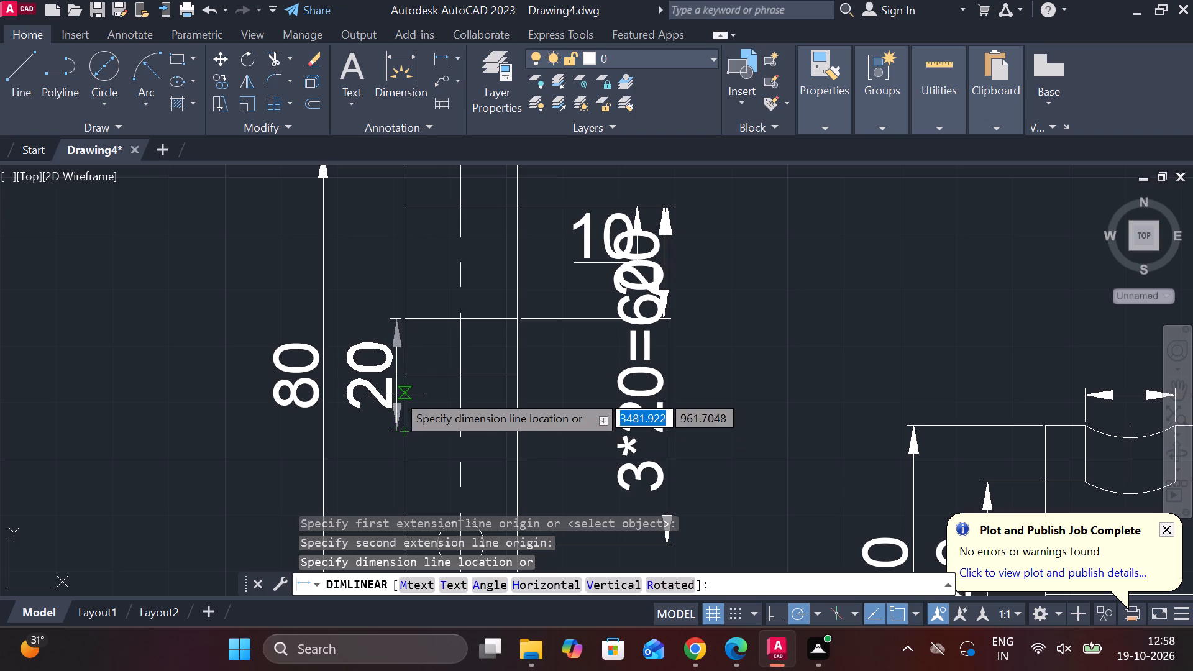
pyautogui.click(382, 374)
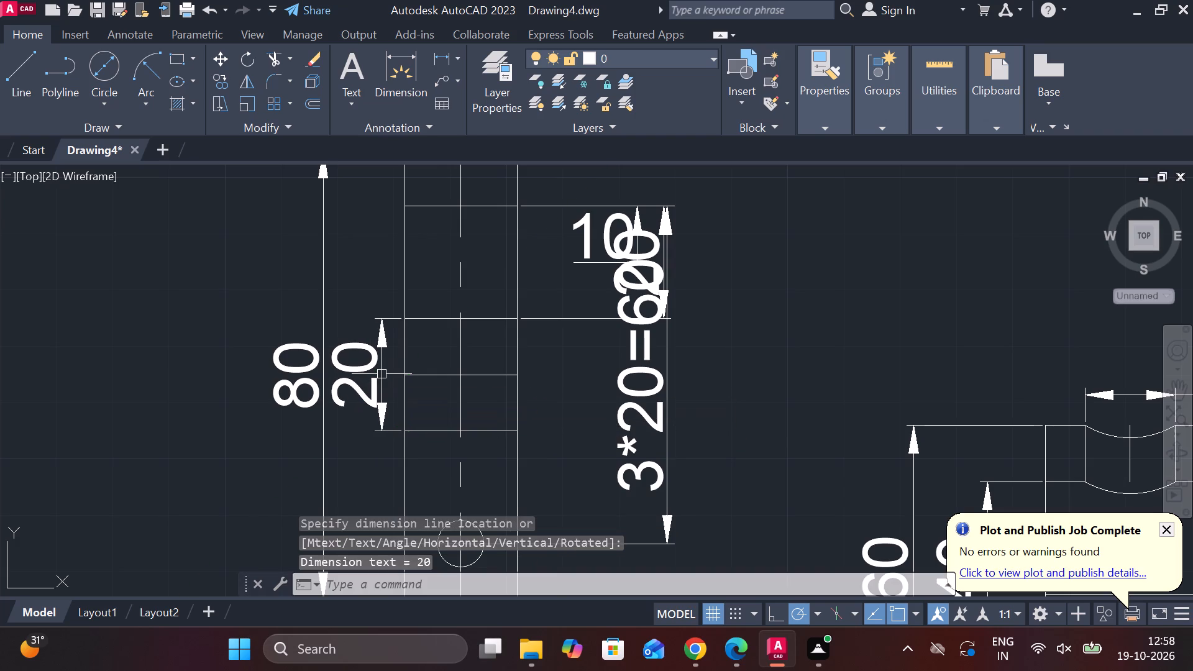
# Erase the old 20 dimension overlapping the 3*20=60 dimension on the narrow 80-high view.
pyautogui.scroll(-1, 434, 377)
pyautogui.moveTo(524, 360); pyautogui.dragTo(467, 380, button='middle')
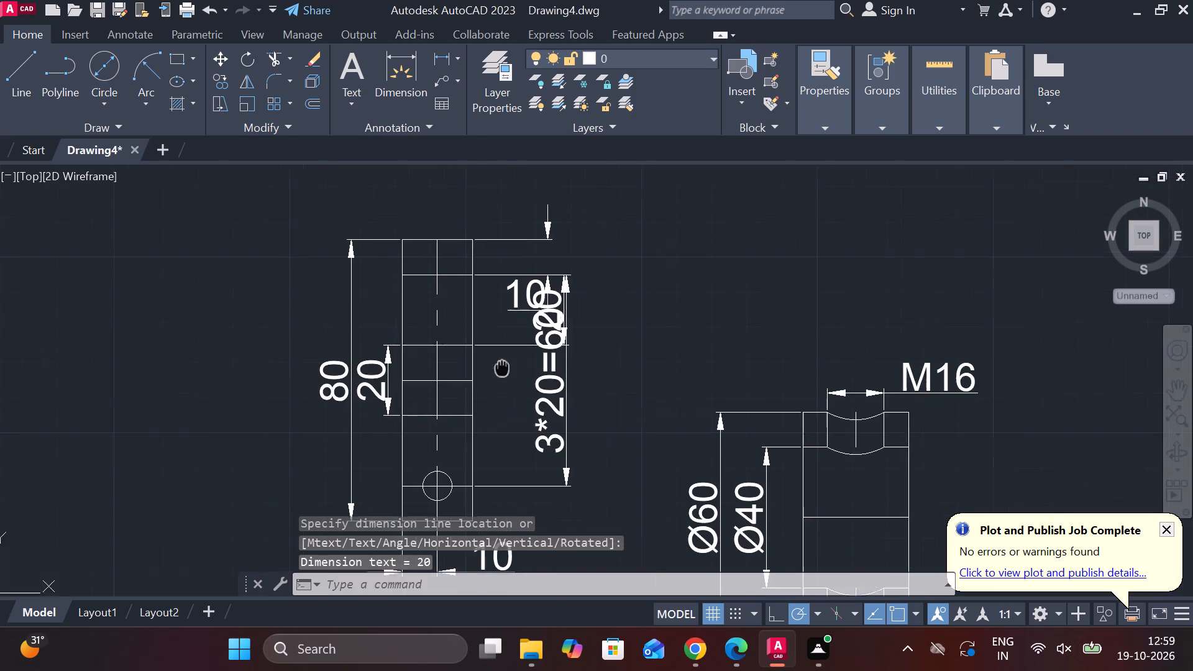
pyautogui.moveTo(467, 380); pyautogui.dragTo(368, 411, button='middle')
pyautogui.moveTo(663, 417); pyautogui.dragTo(621, 161, button='middle')
pyautogui.moveTo(518, 222); pyautogui.dragTo(618, 314, button='middle')
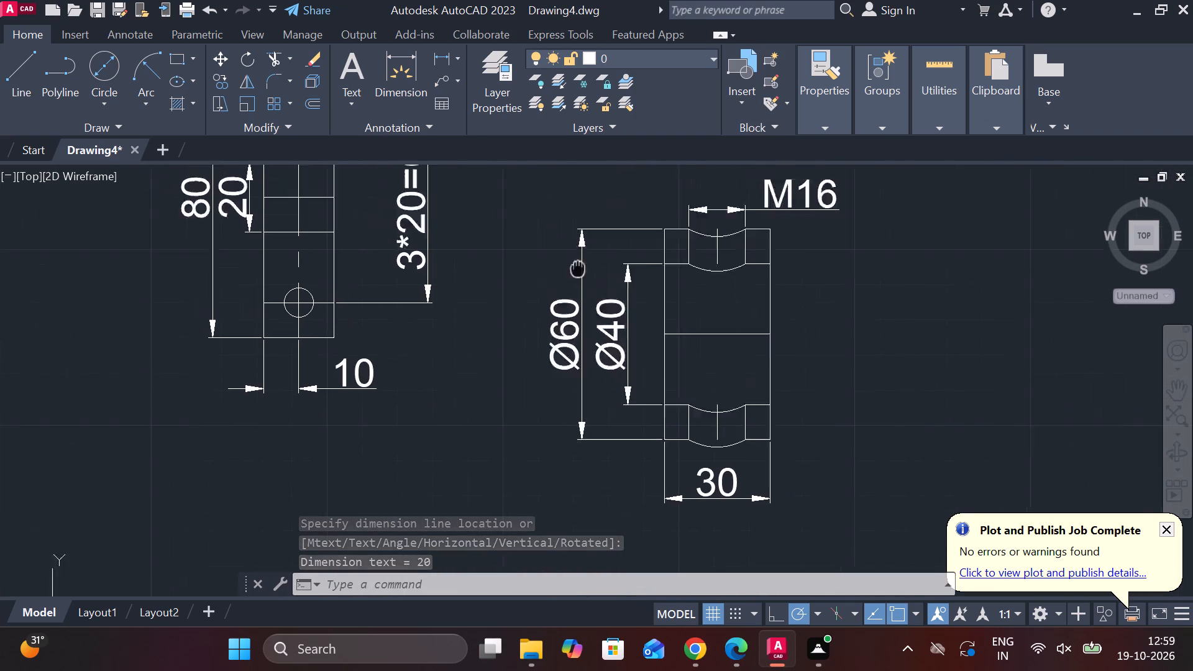
pyautogui.moveTo(618, 314); pyautogui.dragTo(707, 426, button='middle')
pyautogui.click(549, 317)
pyautogui.write('E')
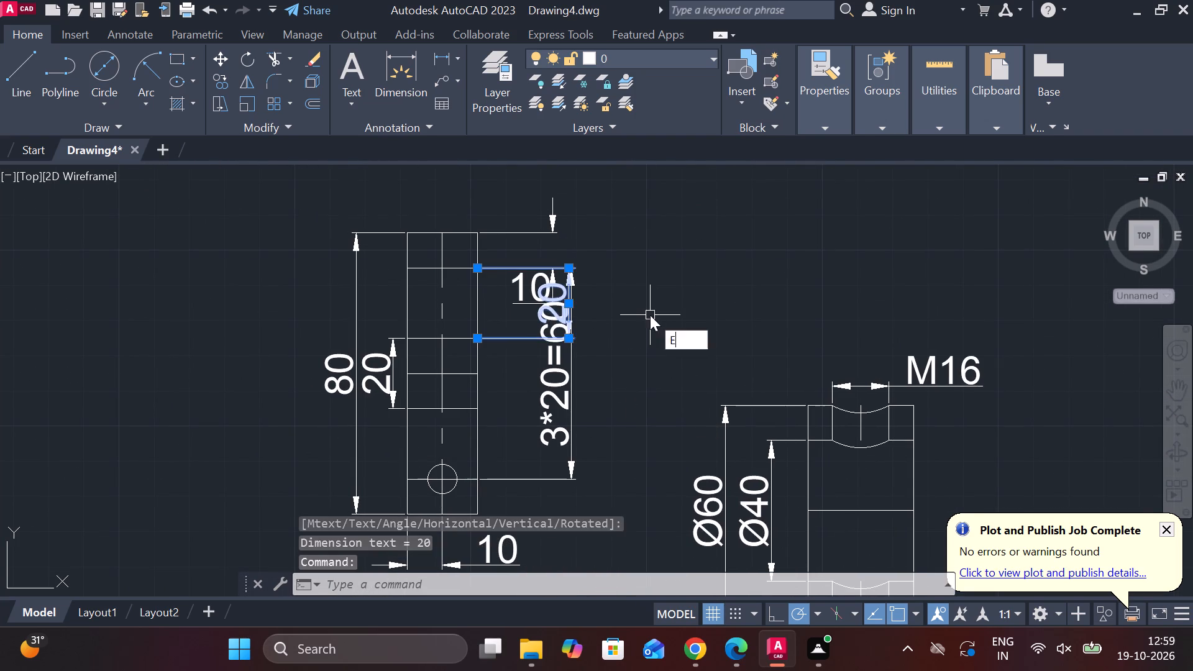
pyautogui.press('space')
# Move the upper 10 dimension closer to the narrow view's edge, clear of the 3*20=60 dimension.
pyautogui.click(542, 291)
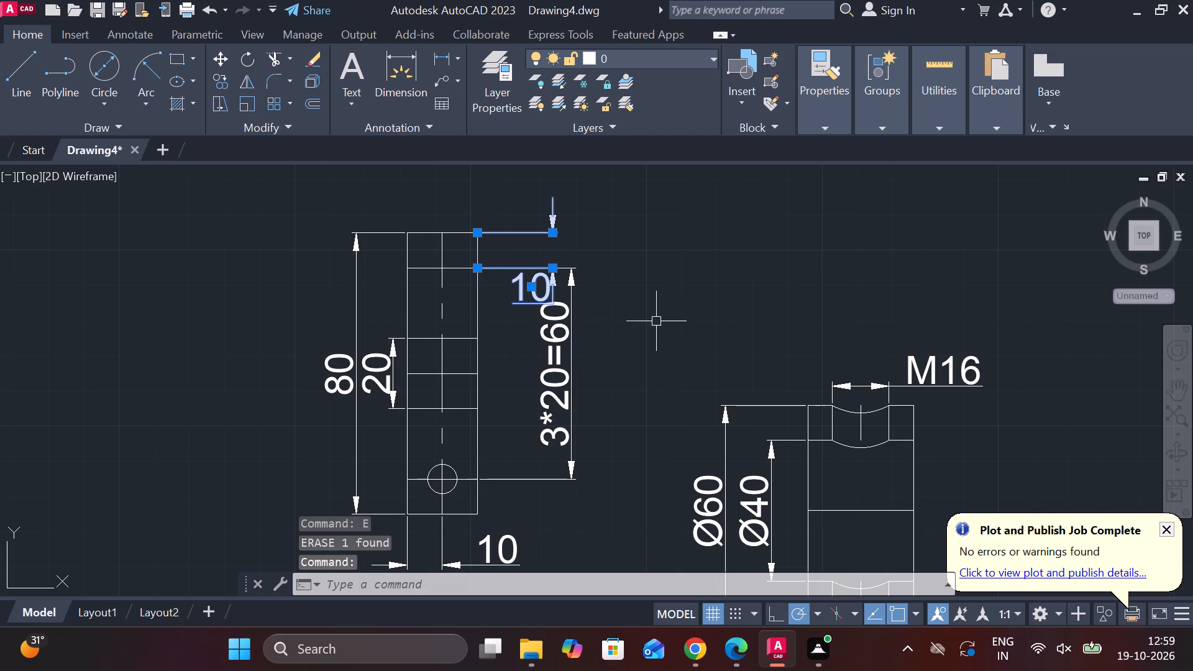
pyautogui.press('Escape')
pyautogui.scroll(1, 596, 332)
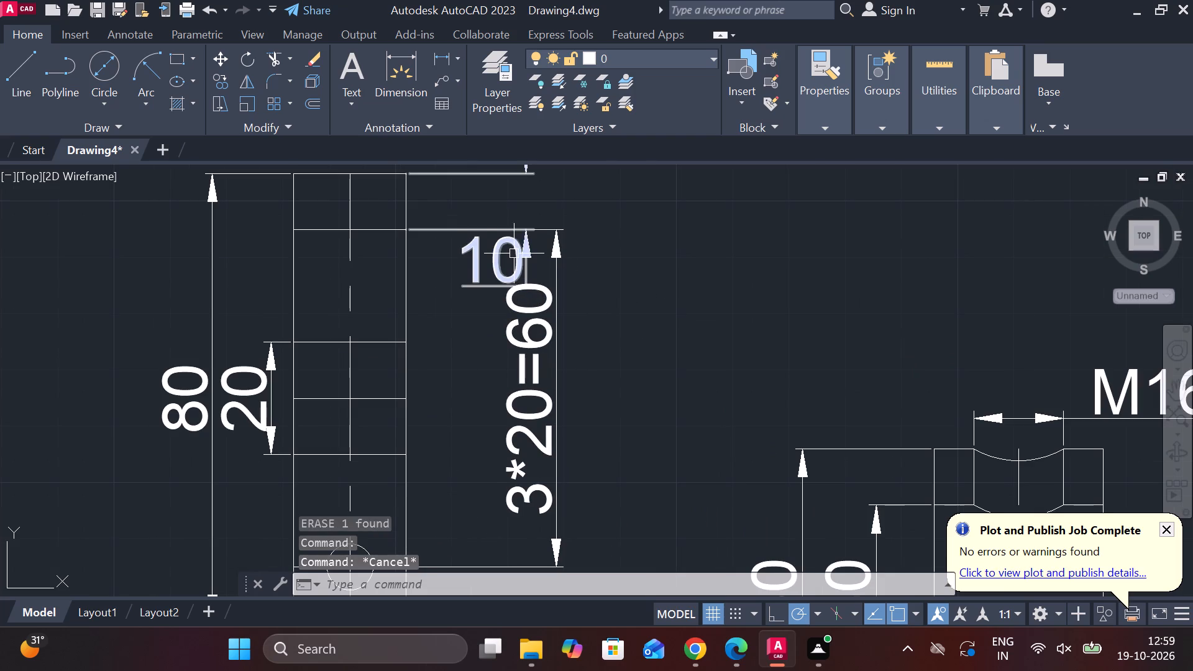
pyautogui.click(514, 250)
pyautogui.click(526, 229)
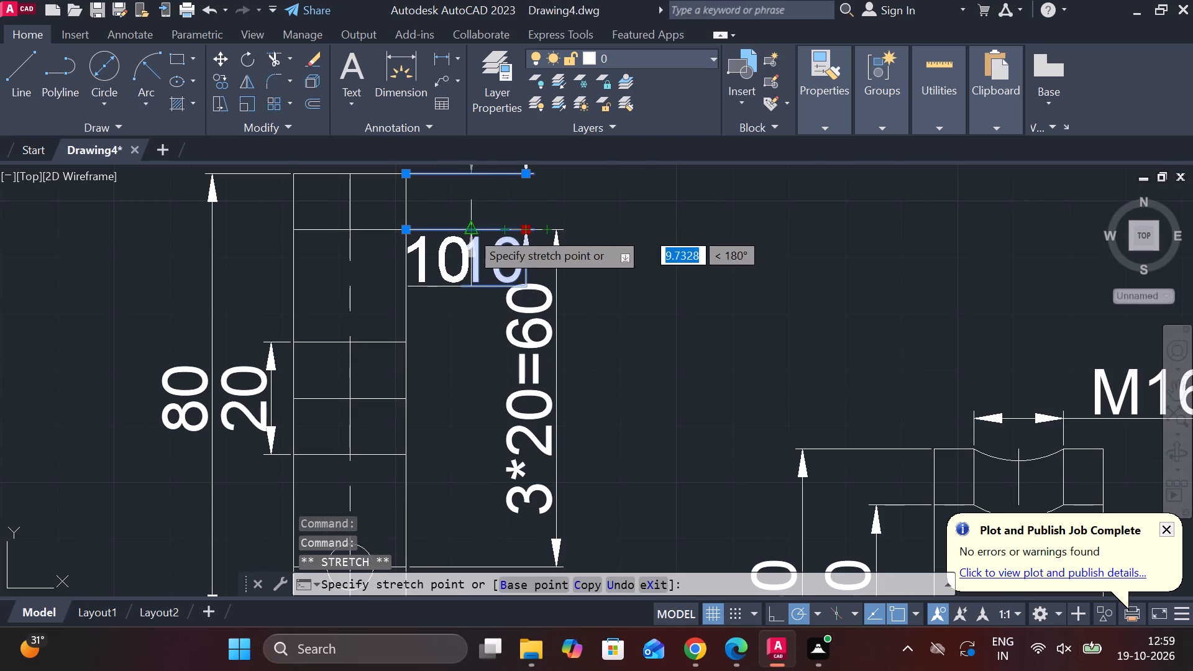
pyautogui.click(487, 231)
pyautogui.press('Escape')
pyautogui.scroll(-2, 629, 325)
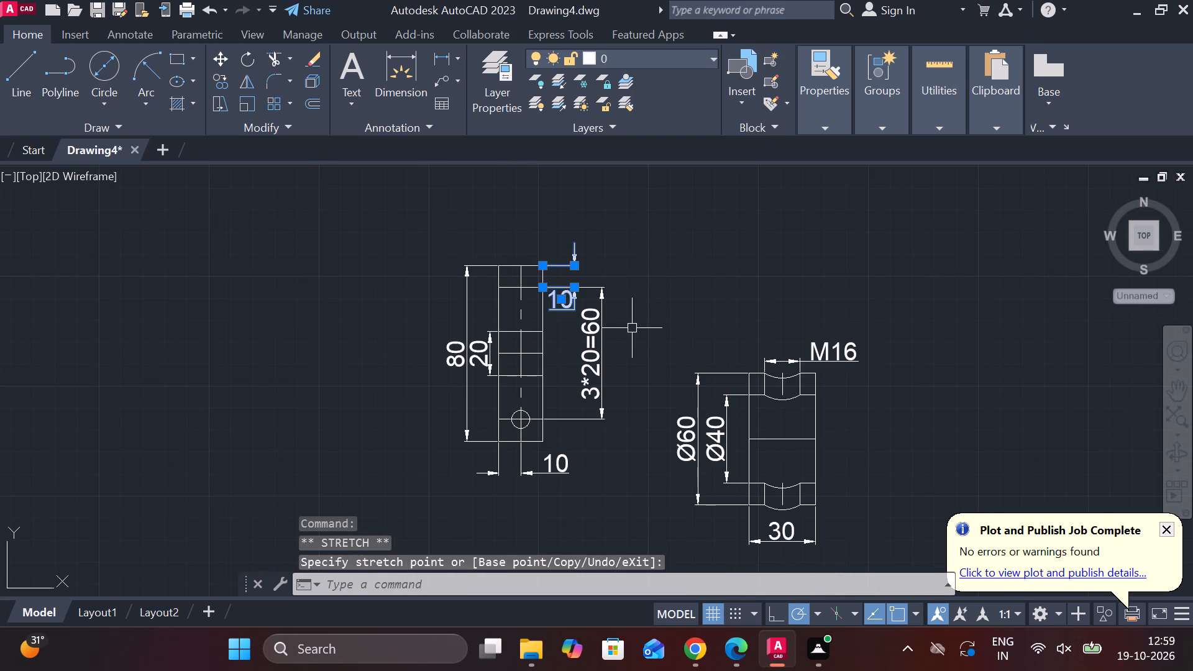
pyautogui.press('Escape')
# Space the 80 dimension and the new 20 dimension farther out from the narrow view's left edge.
pyautogui.moveTo(641, 332); pyautogui.dragTo(664, 283, button='middle')
pyautogui.scroll(2, 418, 329)
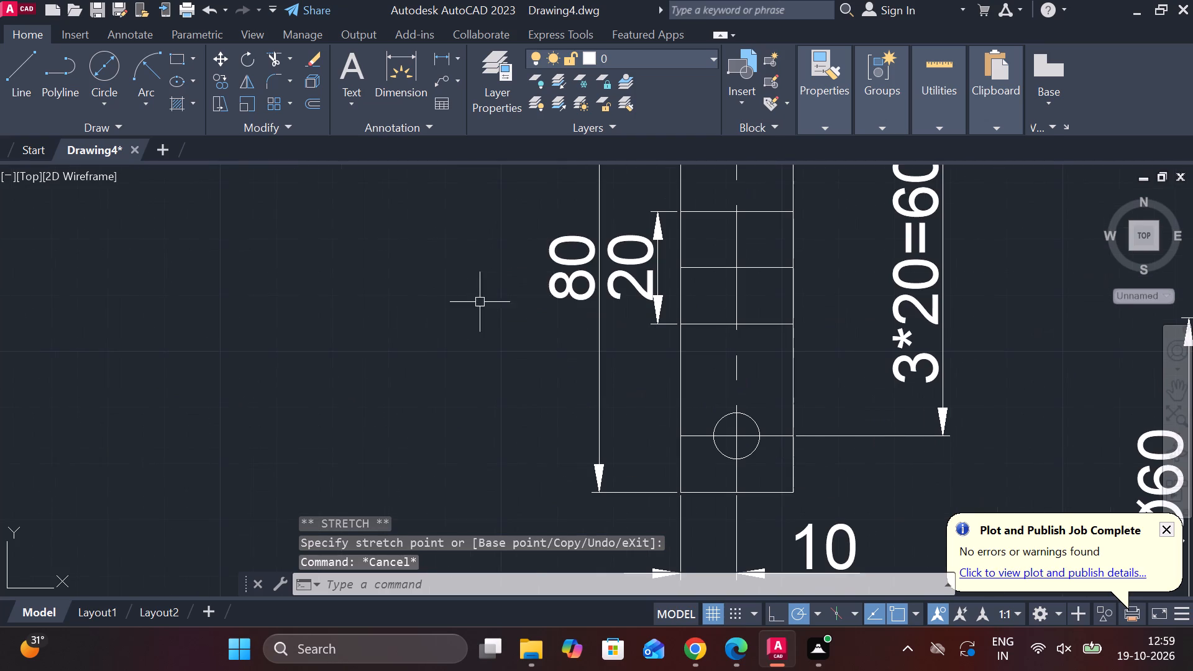
pyautogui.click(591, 250)
pyautogui.click(576, 272)
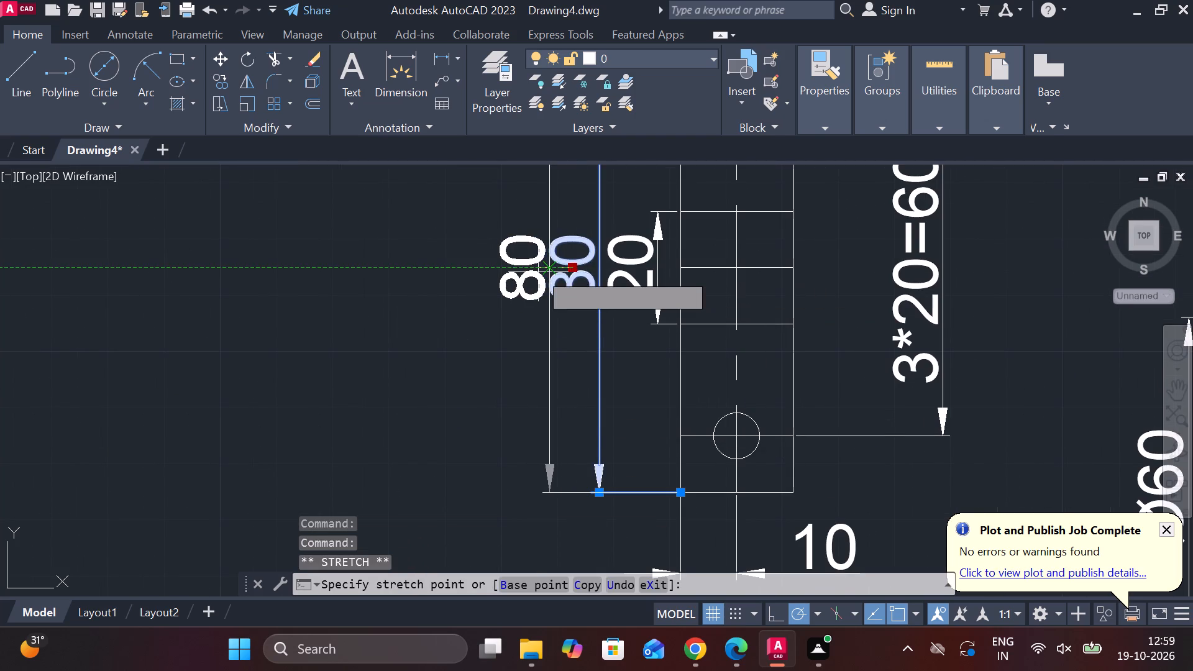
pyautogui.click(538, 272)
pyautogui.press('Escape')
pyautogui.click(649, 259)
pyautogui.click(628, 264)
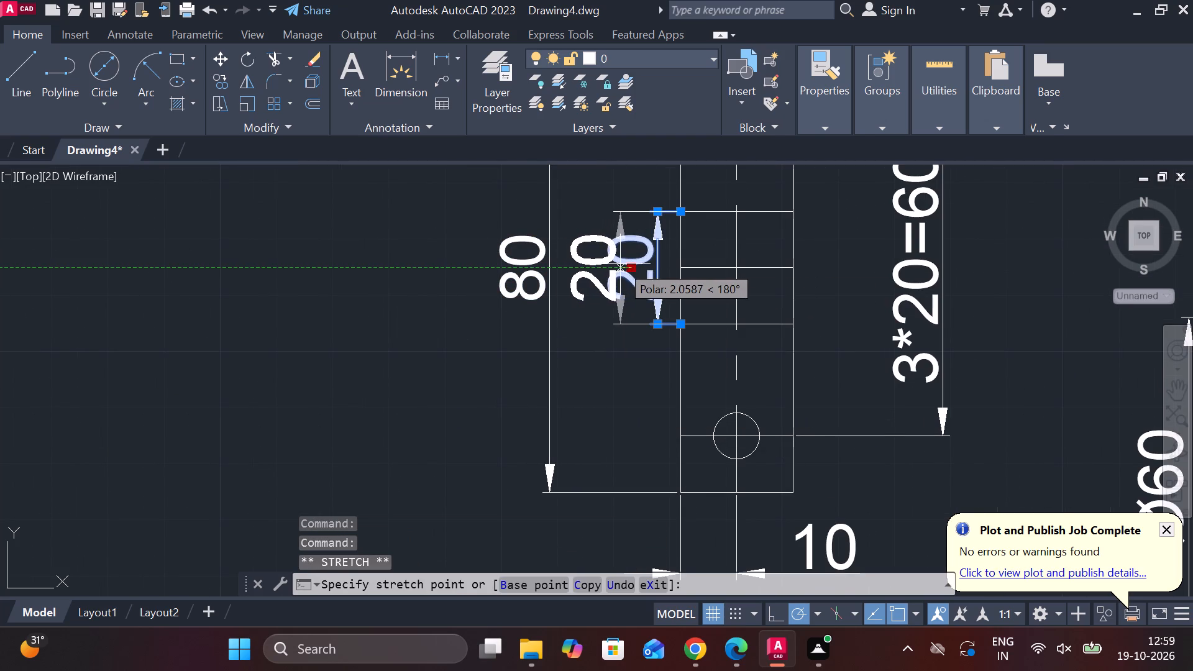
pyautogui.click(620, 264)
pyautogui.press('Escape')
pyautogui.press('Escape')
# Change the three horizontal lines in the middle of the narrow 80-high view to the DASHED linetype.
pyautogui.moveTo(693, 334); pyautogui.dragTo(546, 371, button='middle')
pyautogui.scroll(-1, 546, 371)
pyautogui.click(583, 294)
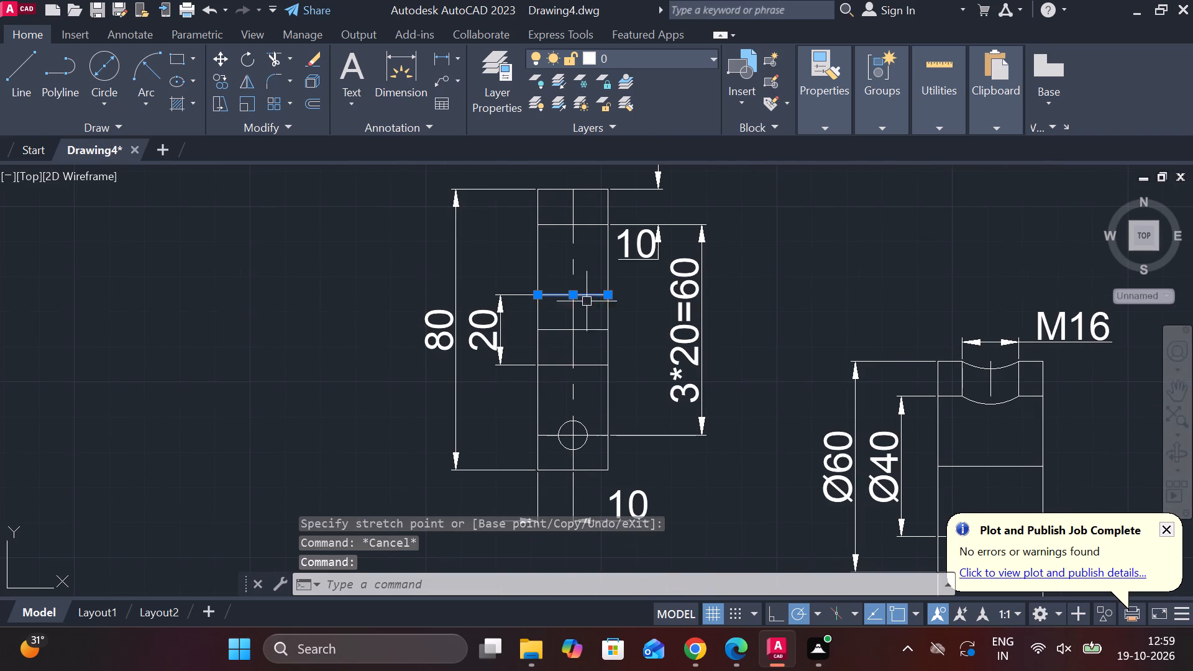
pyautogui.click(585, 332)
pyautogui.click(580, 366)
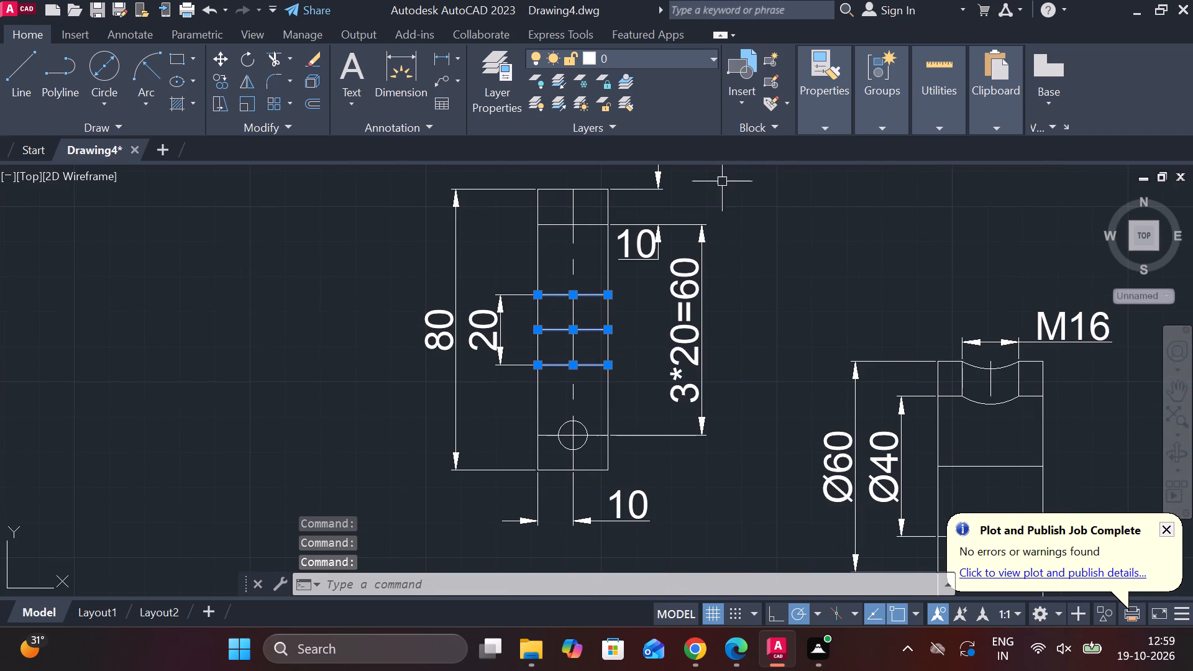
pyautogui.click(813, 127)
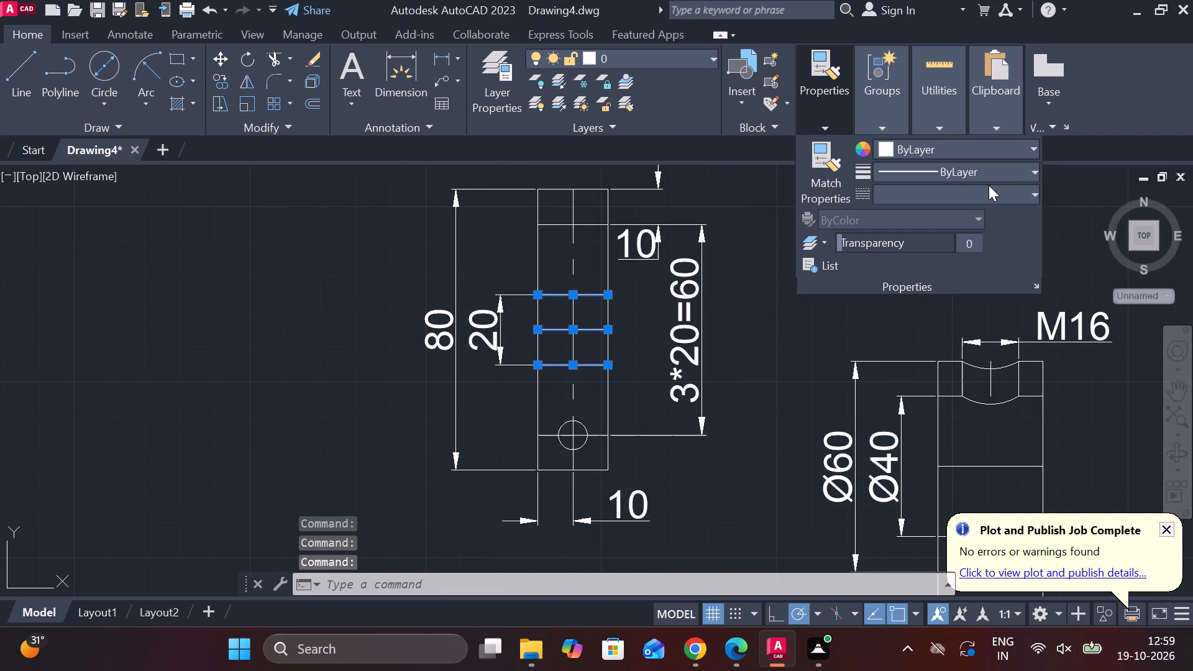
pyautogui.click(1005, 192)
pyautogui.click(935, 300)
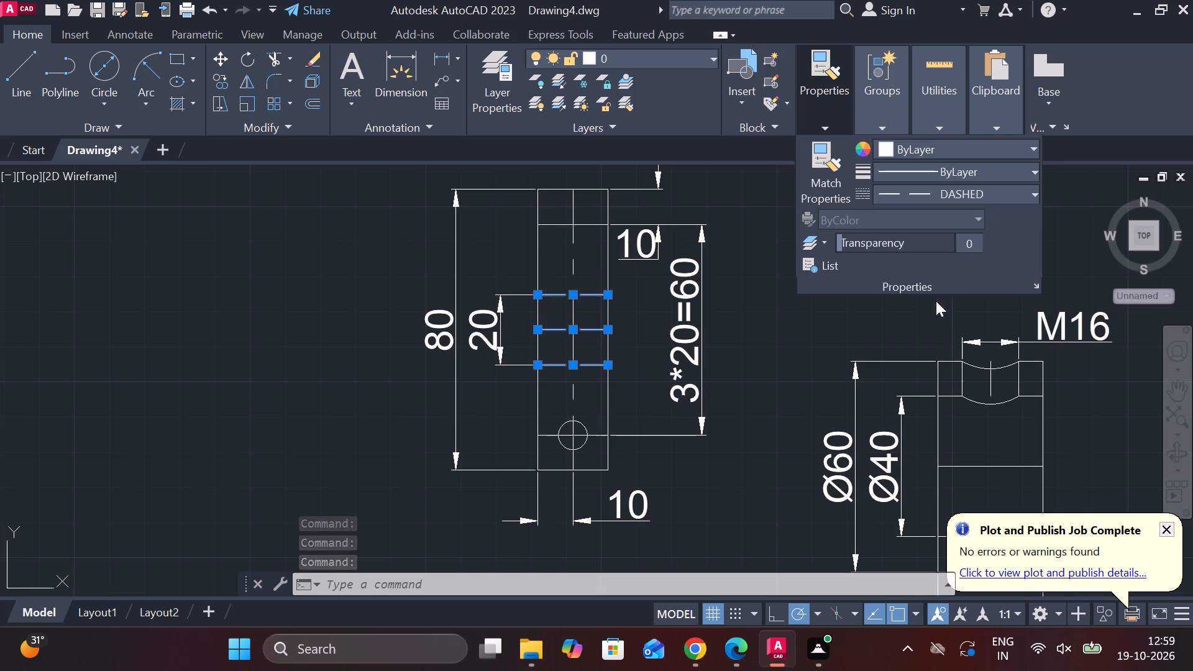
pyautogui.press('Escape')
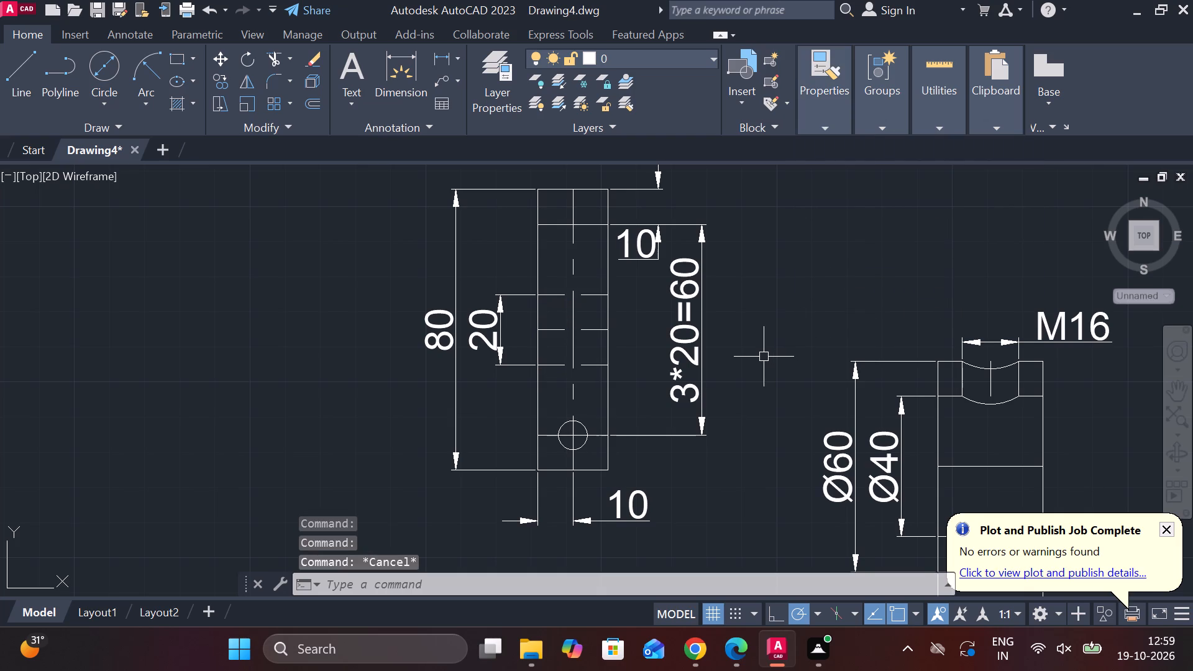
# Add a multileader reading Ø8,2 that points to the hole near the bottom of the narrow 80-high view.
pyautogui.moveTo(754, 357); pyautogui.dragTo(748, 357, button='middle')
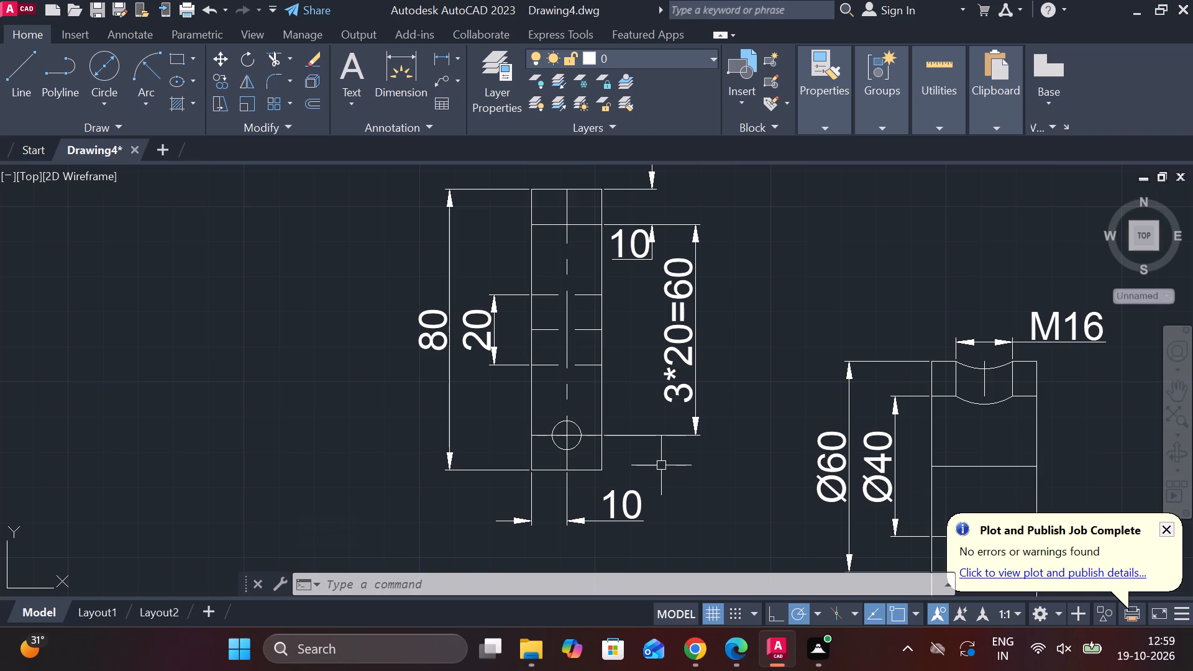
pyautogui.click(441, 81)
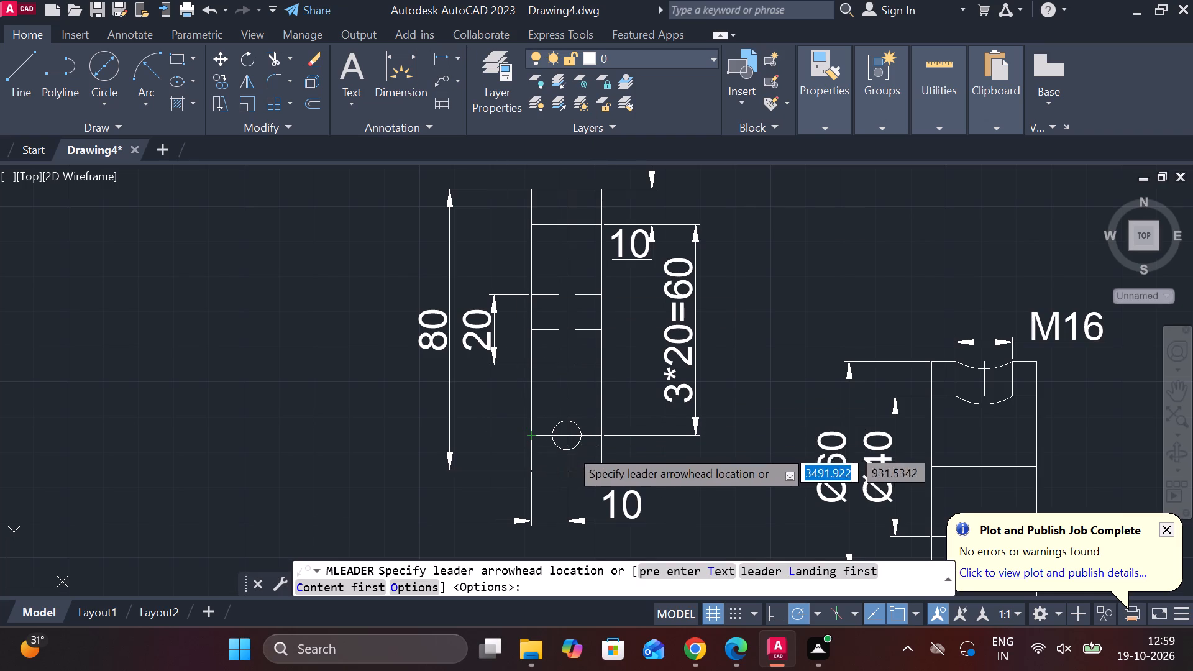
pyautogui.click(555, 445)
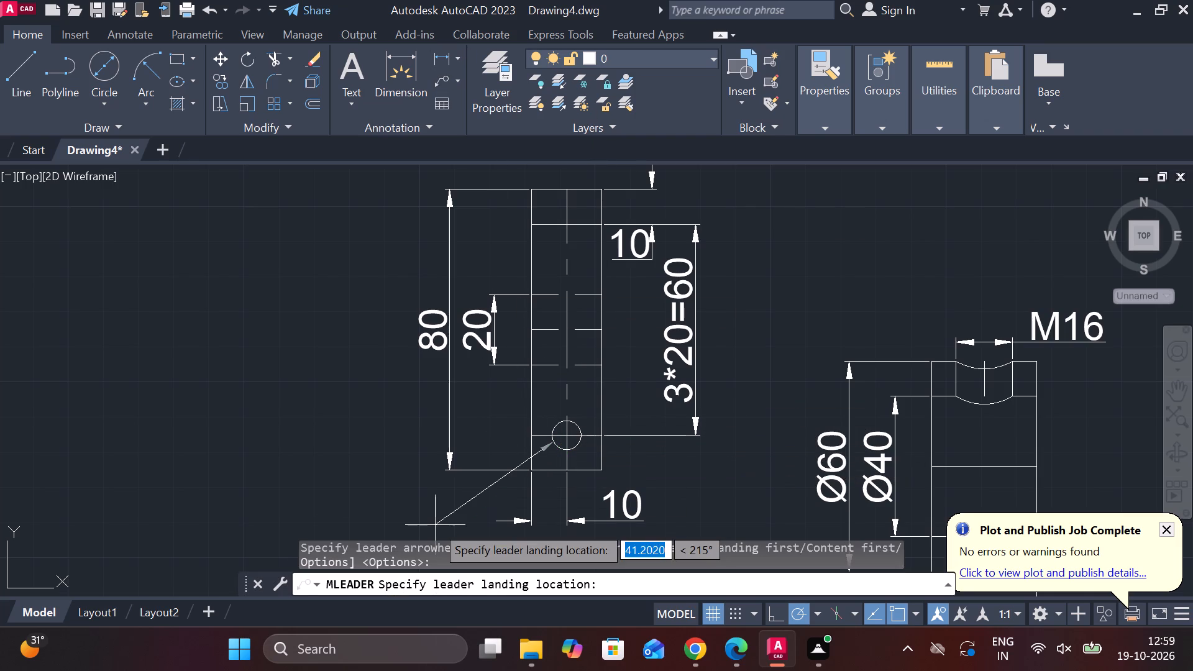
pyautogui.click(435, 525)
pyautogui.moveTo(448, 462); pyautogui.dragTo(491, 359, button='middle')
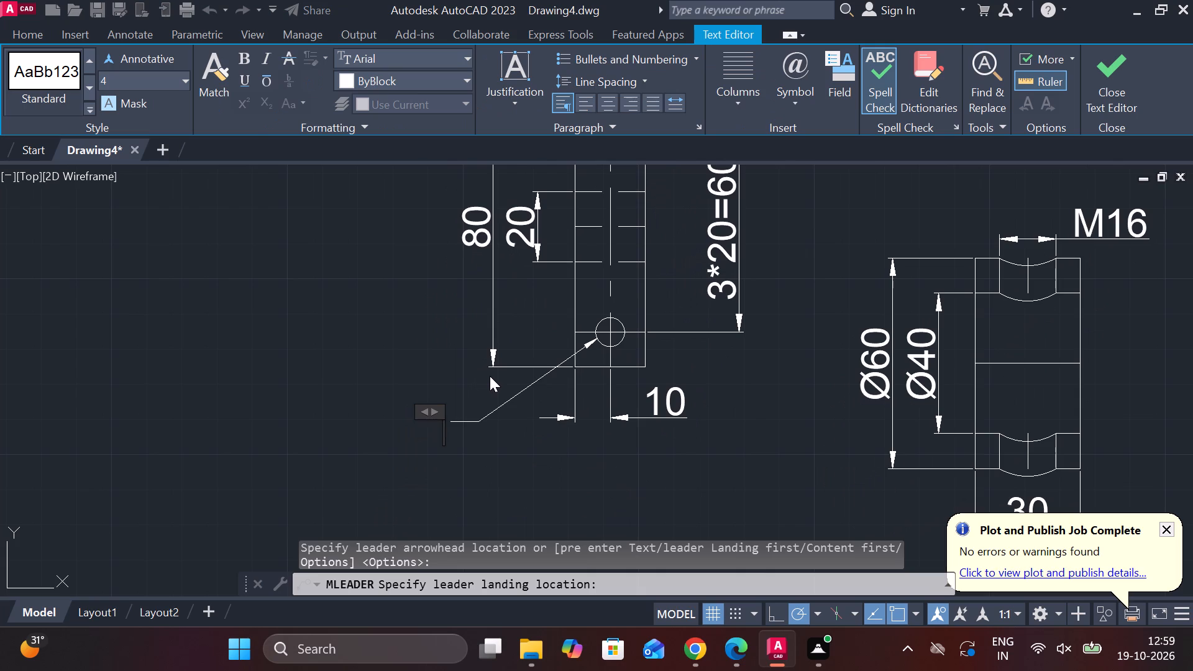
pyautogui.click(787, 105)
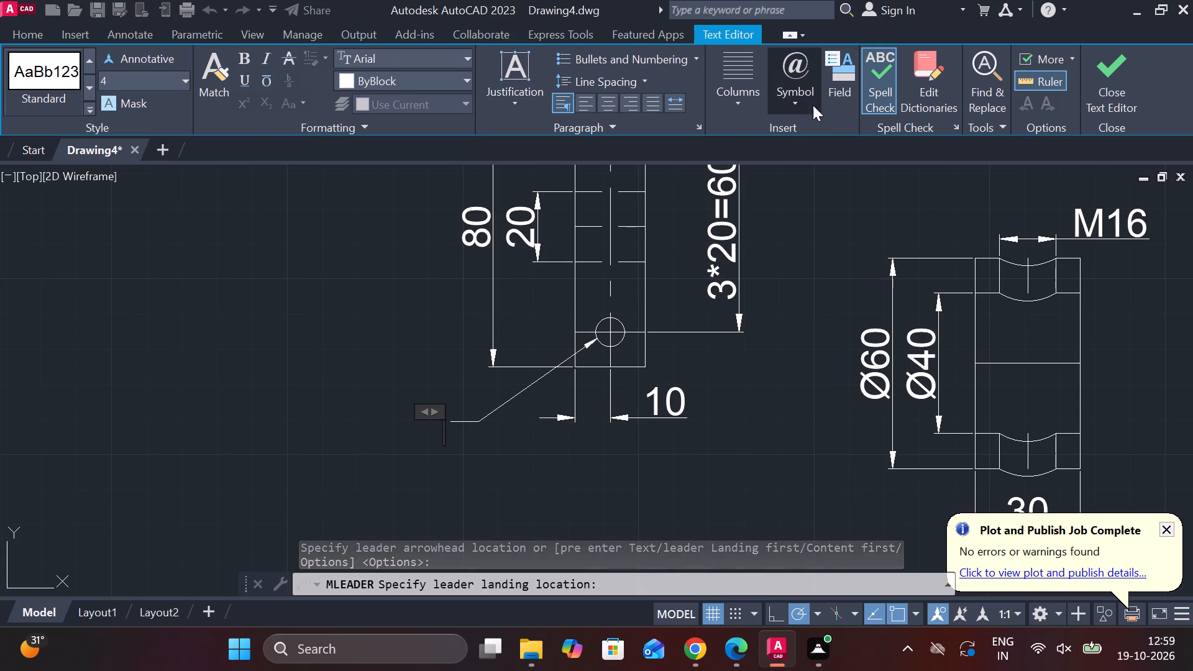
pyautogui.click(848, 168)
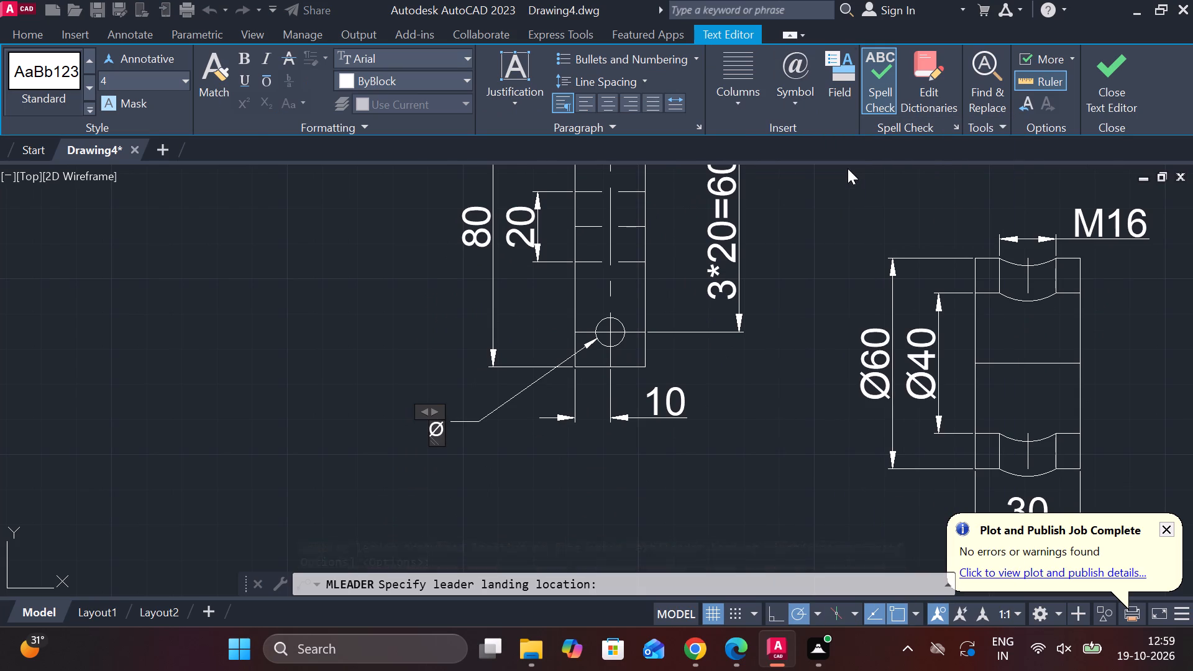
pyautogui.press('8')
pyautogui.press(',')
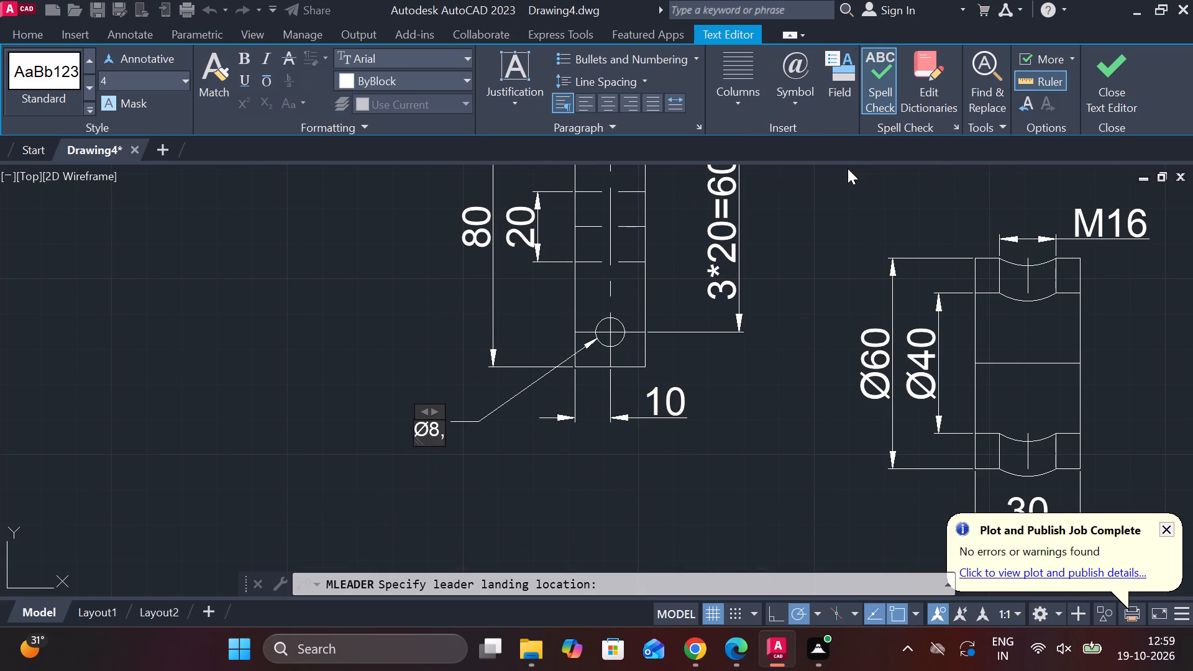
pyautogui.press('2')
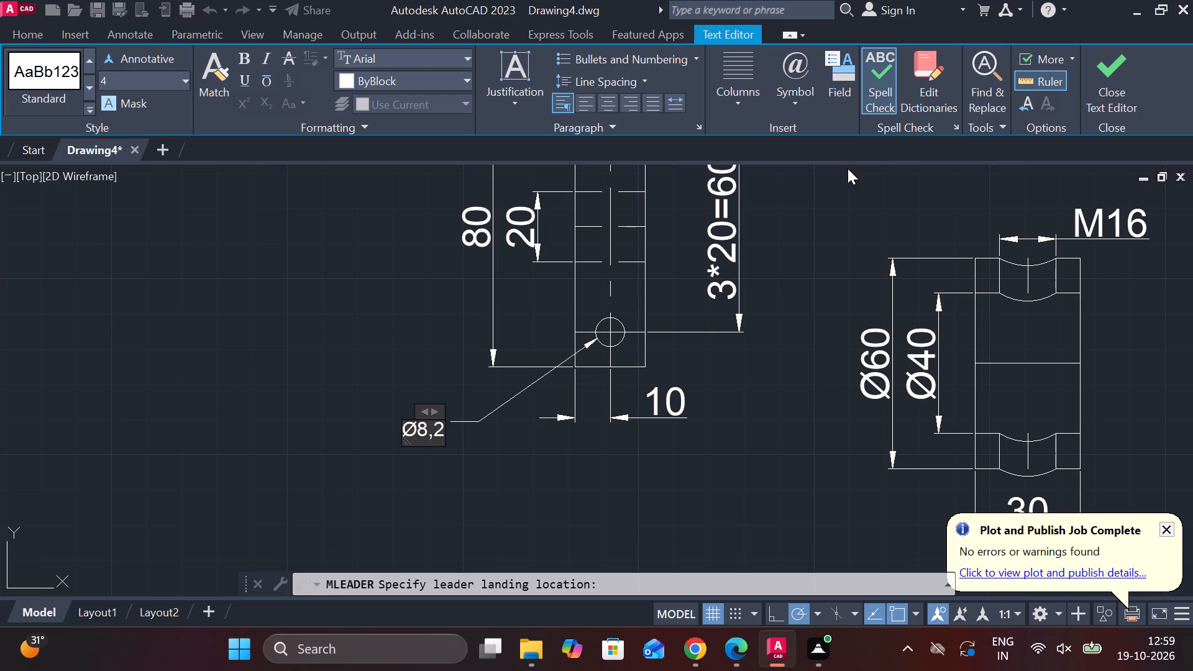
pyautogui.click(1123, 57)
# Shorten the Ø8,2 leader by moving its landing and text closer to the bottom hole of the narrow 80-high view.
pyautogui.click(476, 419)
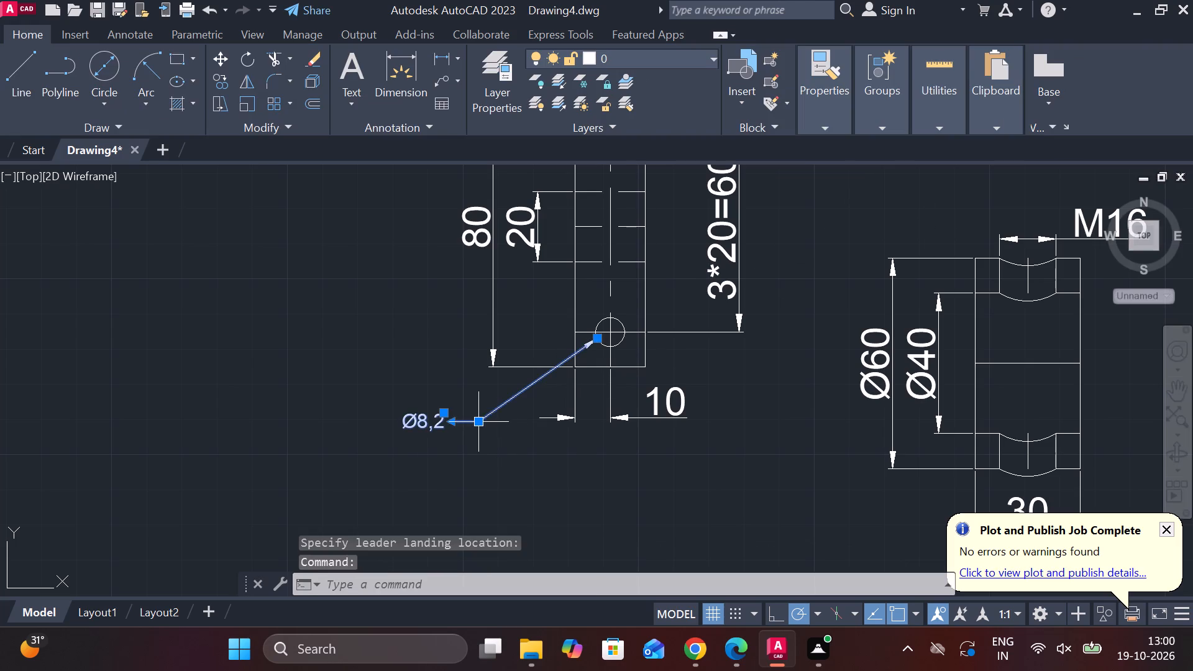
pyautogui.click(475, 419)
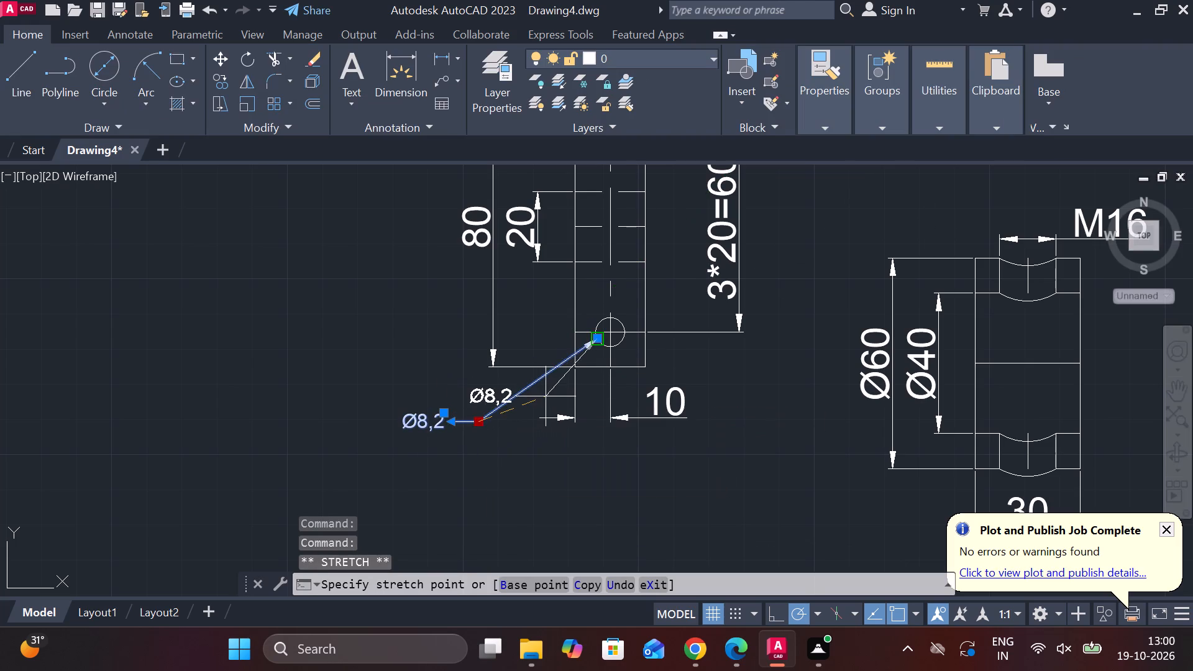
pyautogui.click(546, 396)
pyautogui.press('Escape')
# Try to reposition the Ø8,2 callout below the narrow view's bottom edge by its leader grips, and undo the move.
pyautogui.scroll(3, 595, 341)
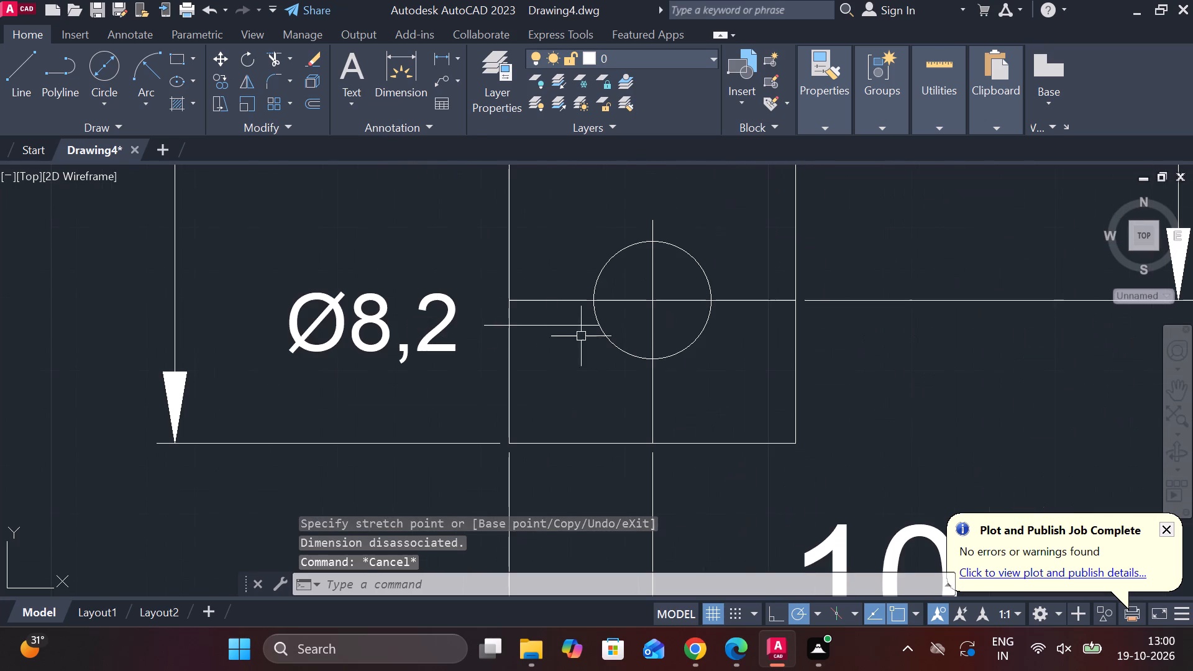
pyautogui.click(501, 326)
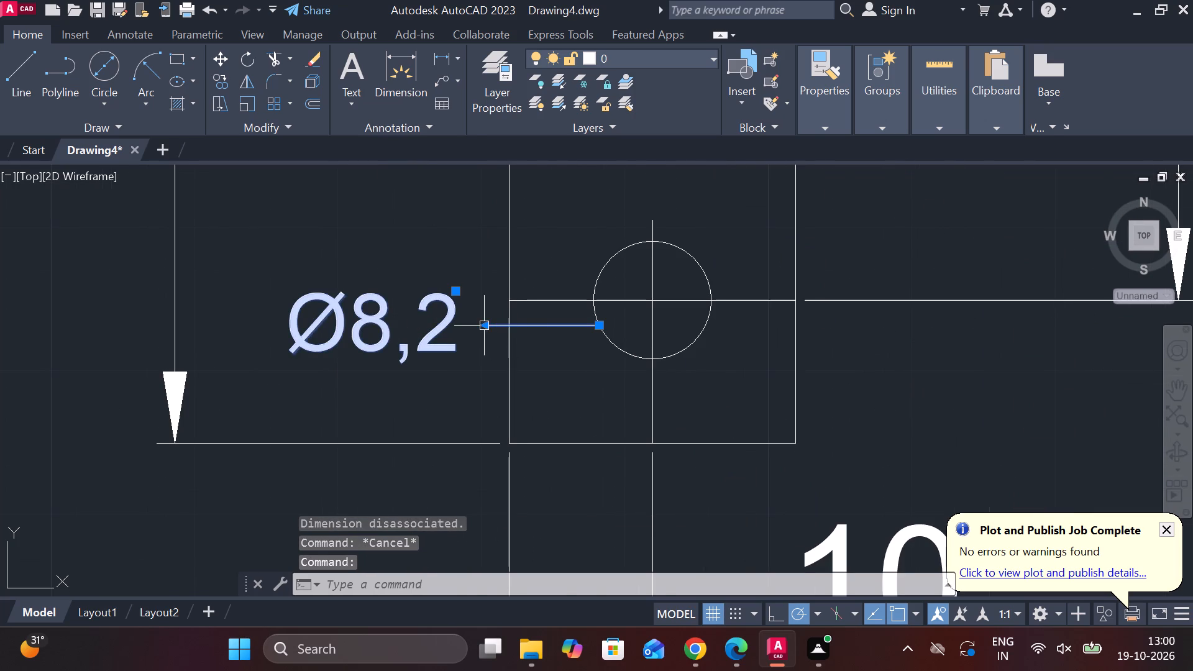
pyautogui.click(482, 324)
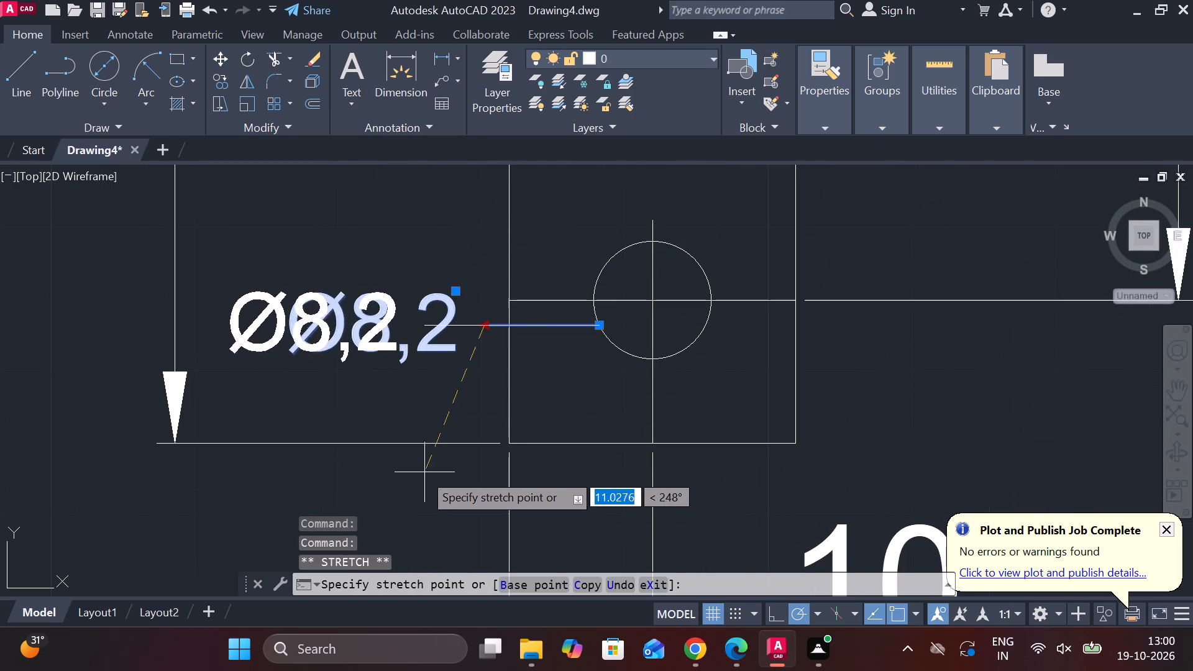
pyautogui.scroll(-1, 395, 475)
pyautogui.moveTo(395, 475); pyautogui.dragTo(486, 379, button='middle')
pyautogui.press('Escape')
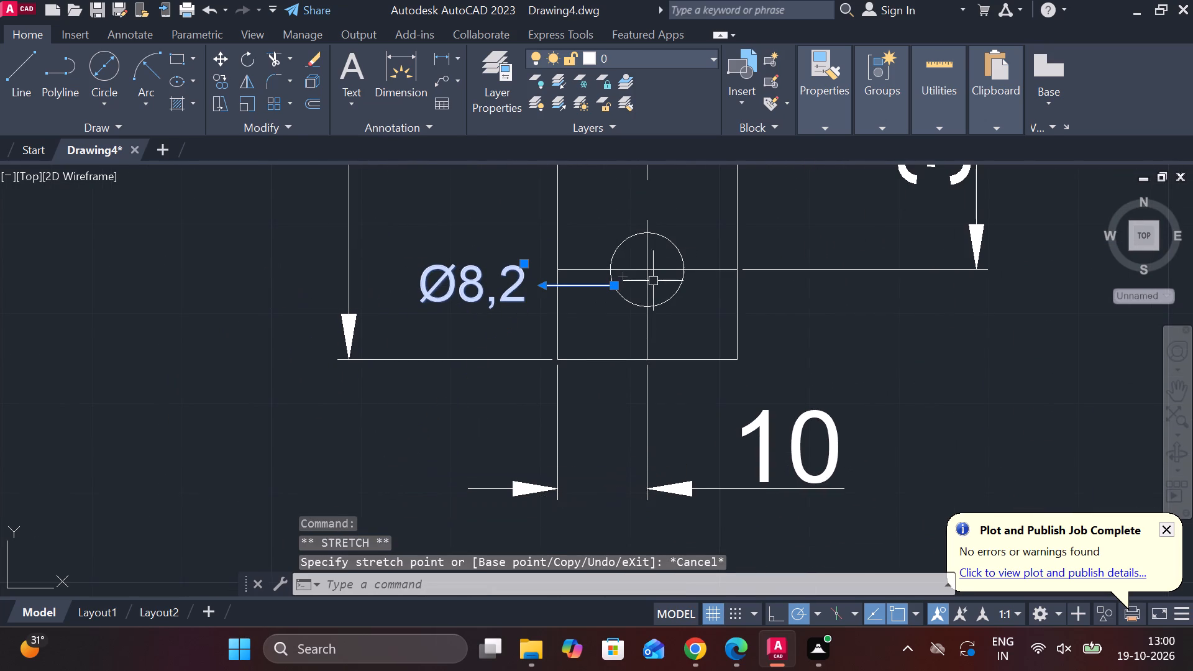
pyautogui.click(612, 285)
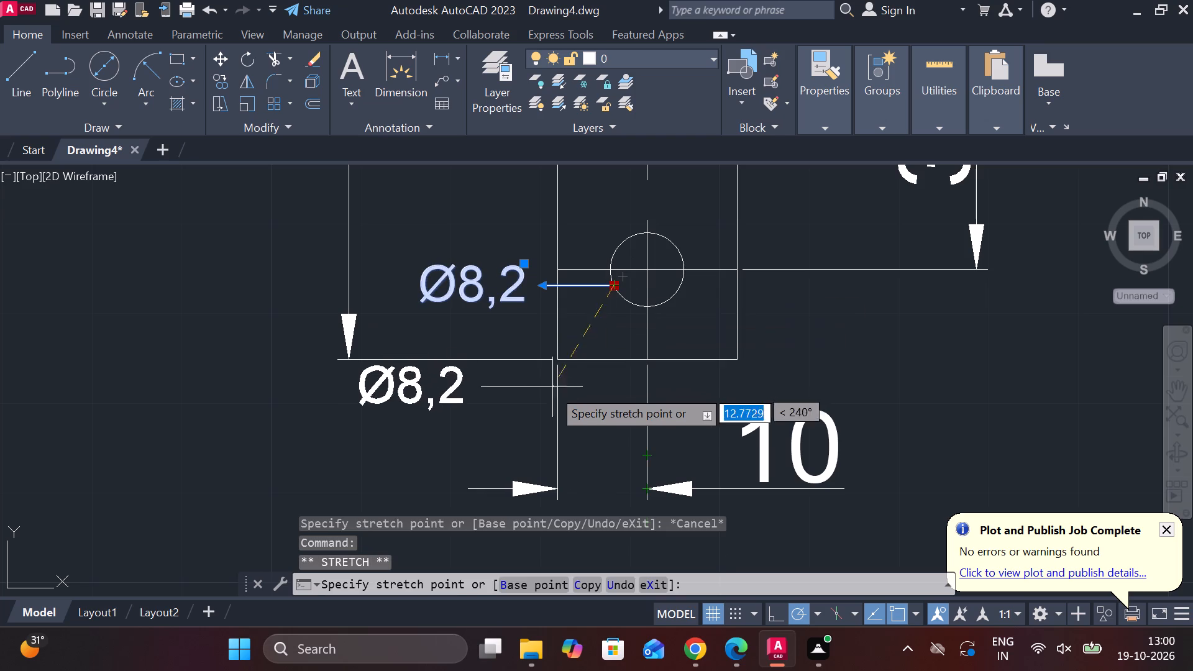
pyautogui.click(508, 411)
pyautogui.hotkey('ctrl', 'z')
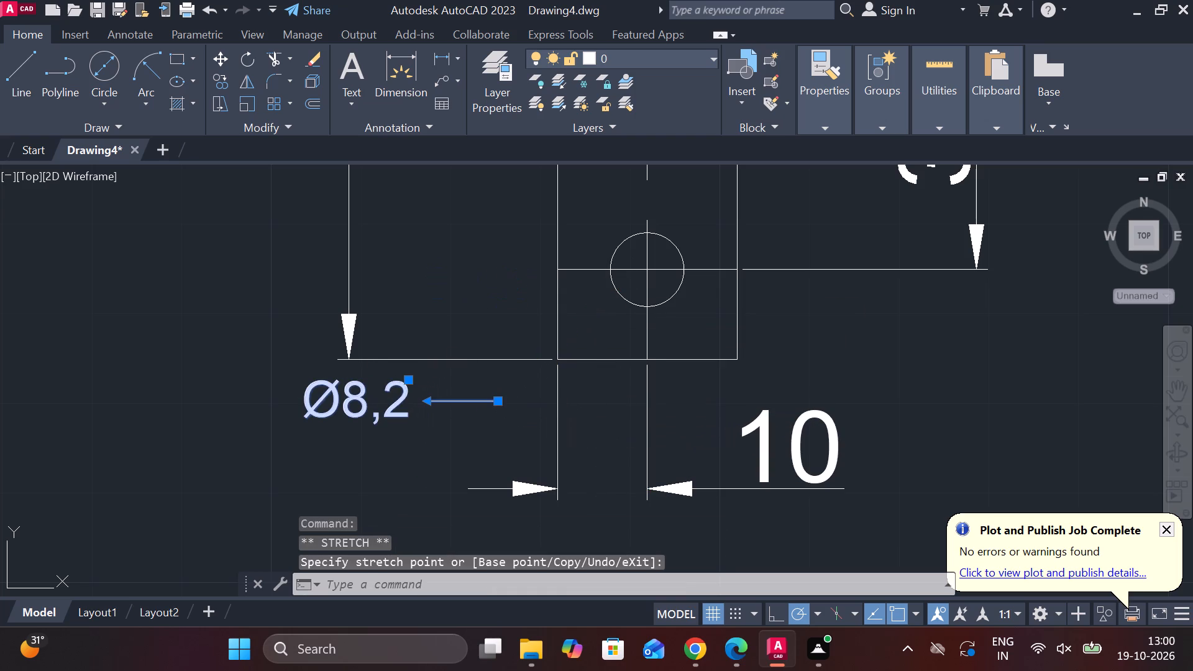
# Move the Ø8,2 text diagonally below the narrow view's lower left corner, keeping the leader arrow on the hole.
pyautogui.click(551, 287)
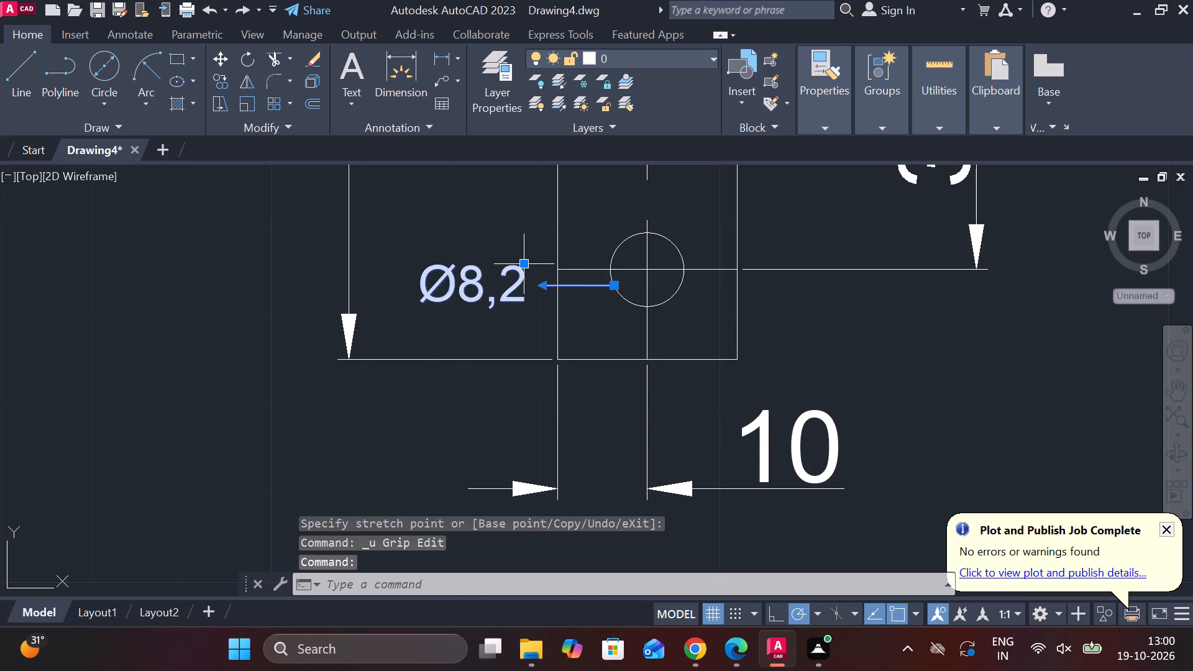
pyautogui.click(521, 263)
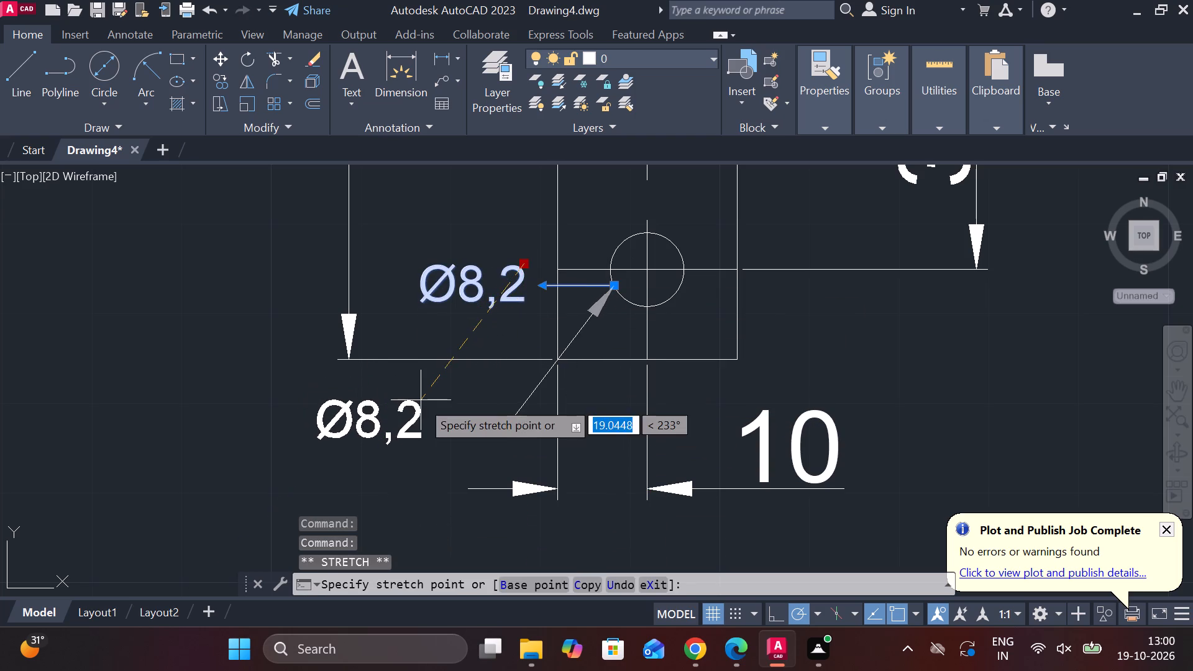
pyautogui.click(421, 400)
pyautogui.press('Escape')
# Copy the circled part number 15 to just above the narrow 80-high view.
pyautogui.scroll(-2, 797, 390)
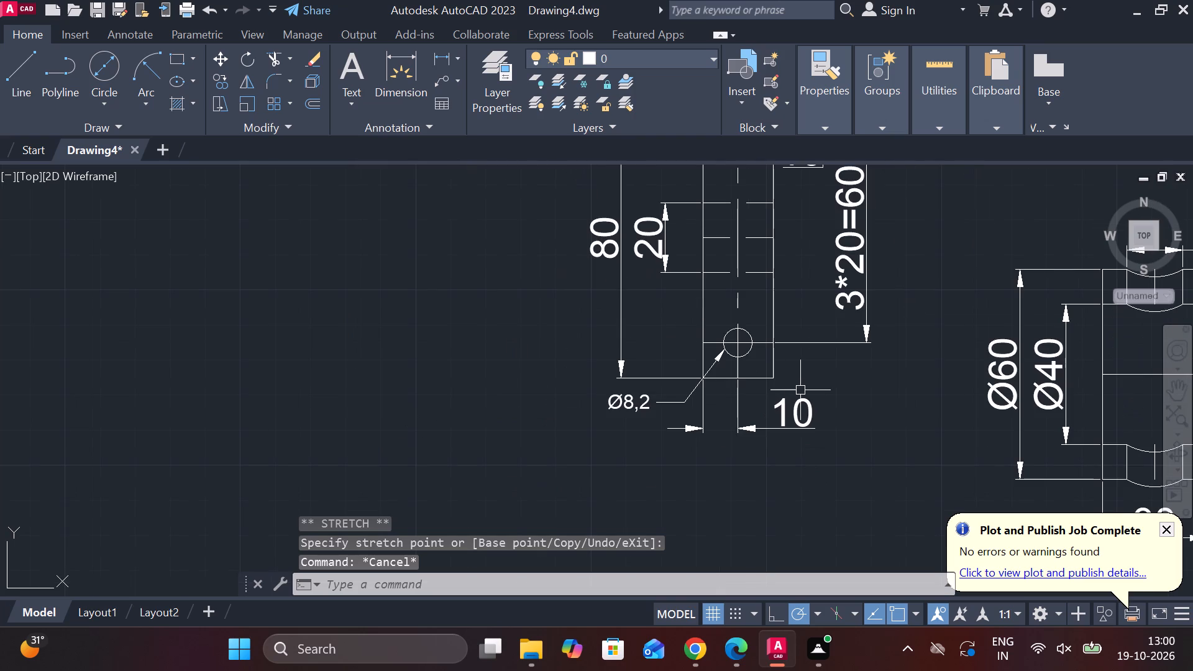
pyautogui.scroll(-1, 793, 398)
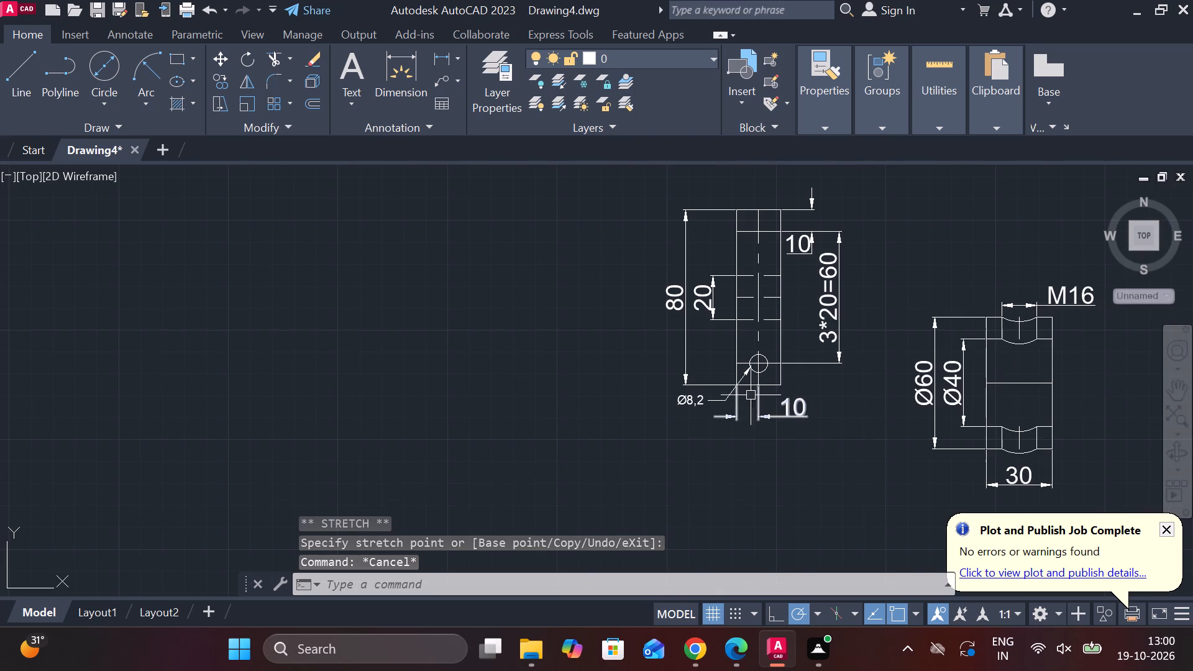
pyautogui.moveTo(700, 421); pyautogui.dragTo(683, 429, button='middle')
pyautogui.scroll(-1, 646, 383)
pyautogui.moveTo(506, 359); pyautogui.dragTo(539, 386, button='middle')
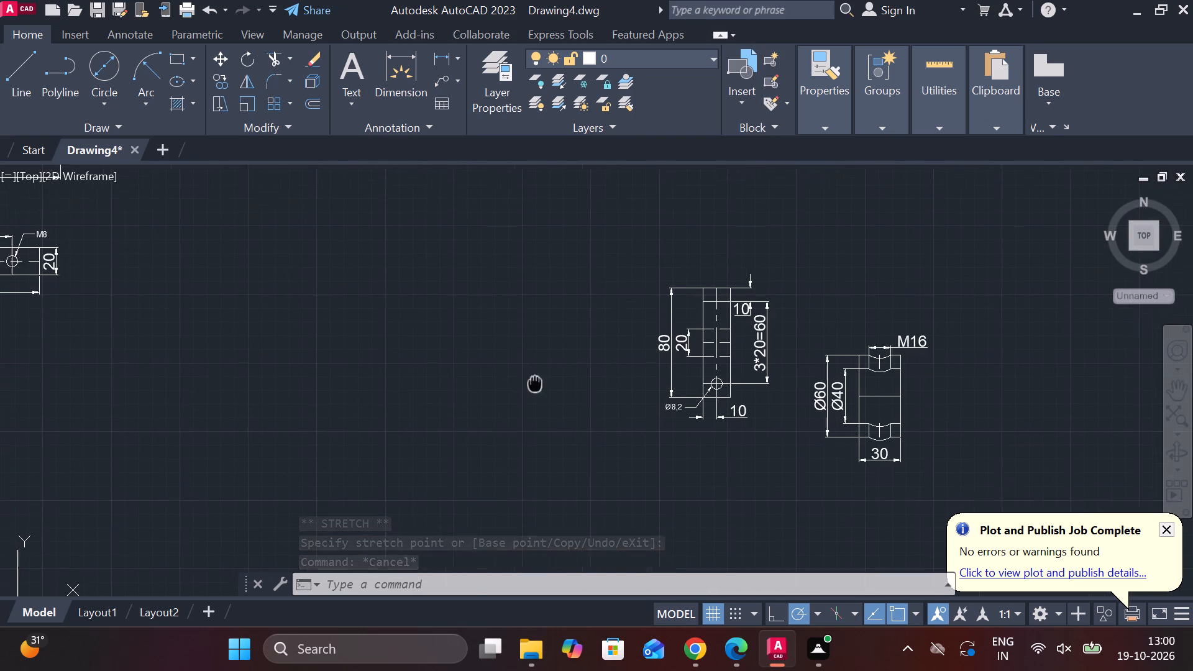
pyautogui.scroll(-3, 478, 293)
pyautogui.scroll(2, 345, 304)
pyautogui.moveTo(386, 325); pyautogui.dragTo(538, 279, button='middle')
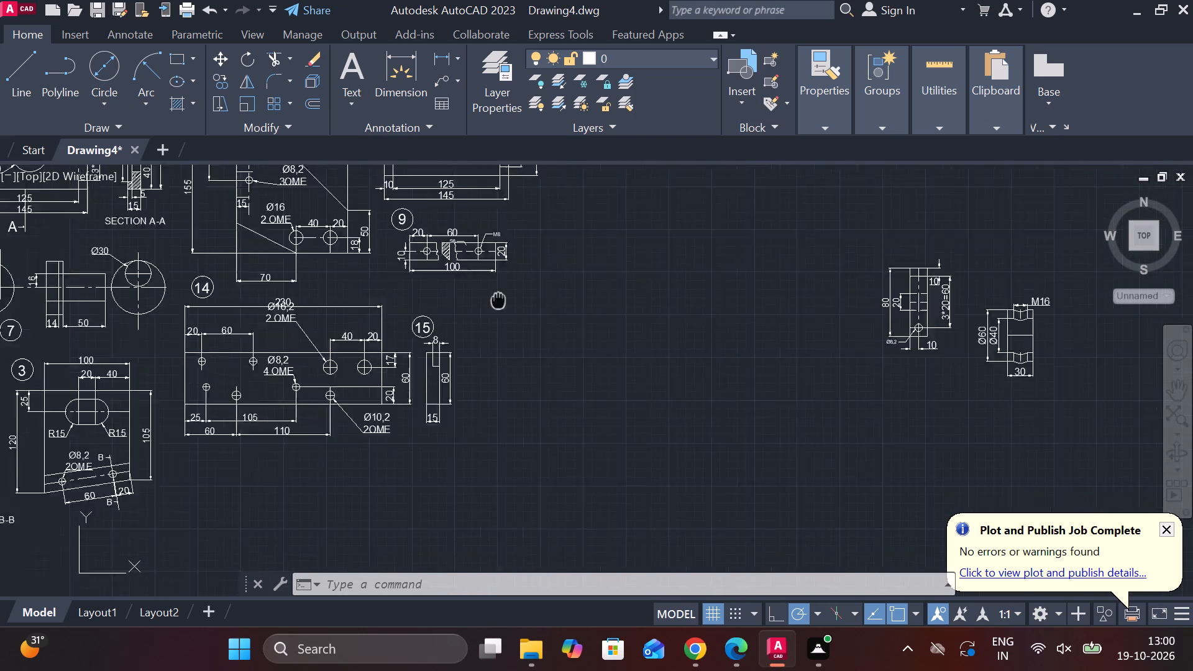
pyautogui.moveTo(538, 279); pyautogui.dragTo(542, 273, button='middle')
pyautogui.scroll(2, 523, 273)
pyautogui.click(528, 324)
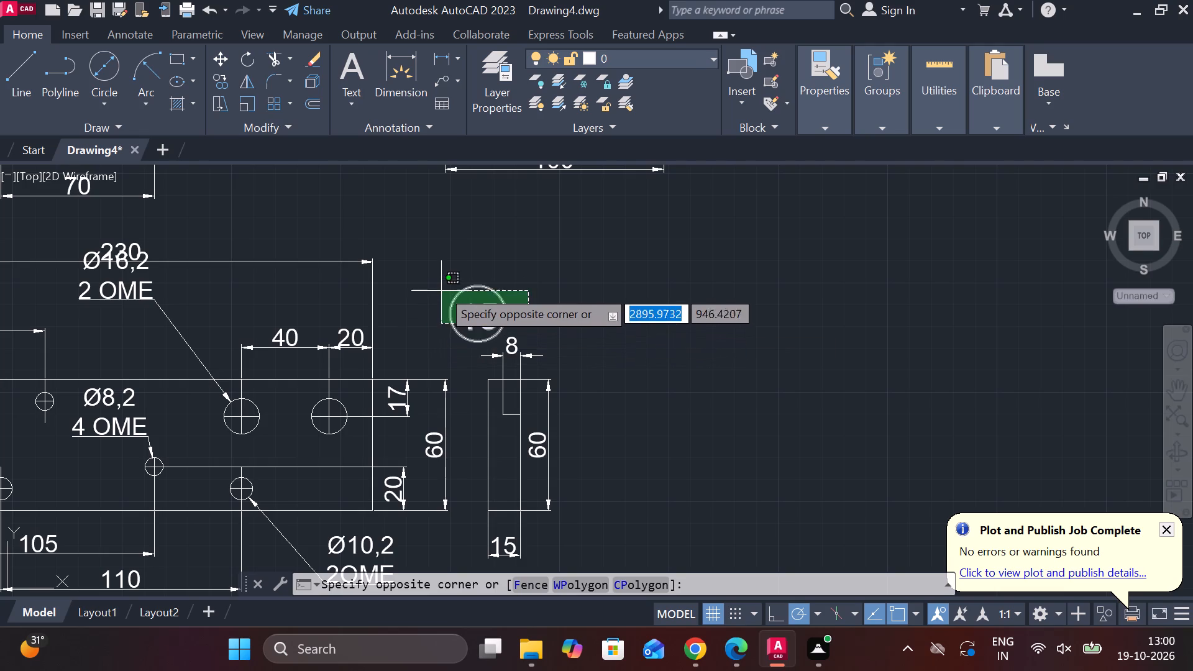
pyautogui.click(441, 289)
pyautogui.write('CO')
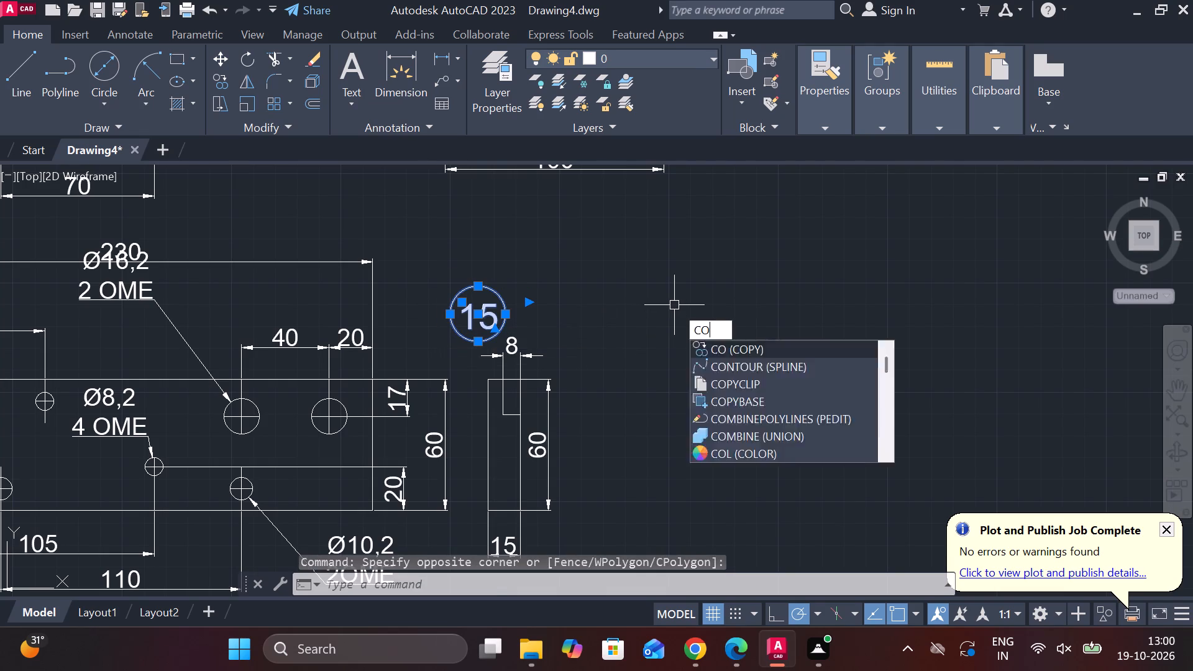
pyautogui.press('Return')
pyautogui.click(670, 322)
pyautogui.scroll(-1, 920, 304)
pyautogui.moveTo(918, 306); pyautogui.dragTo(611, 394, button='middle')
pyautogui.moveTo(1007, 280); pyautogui.dragTo(711, 352, button='middle')
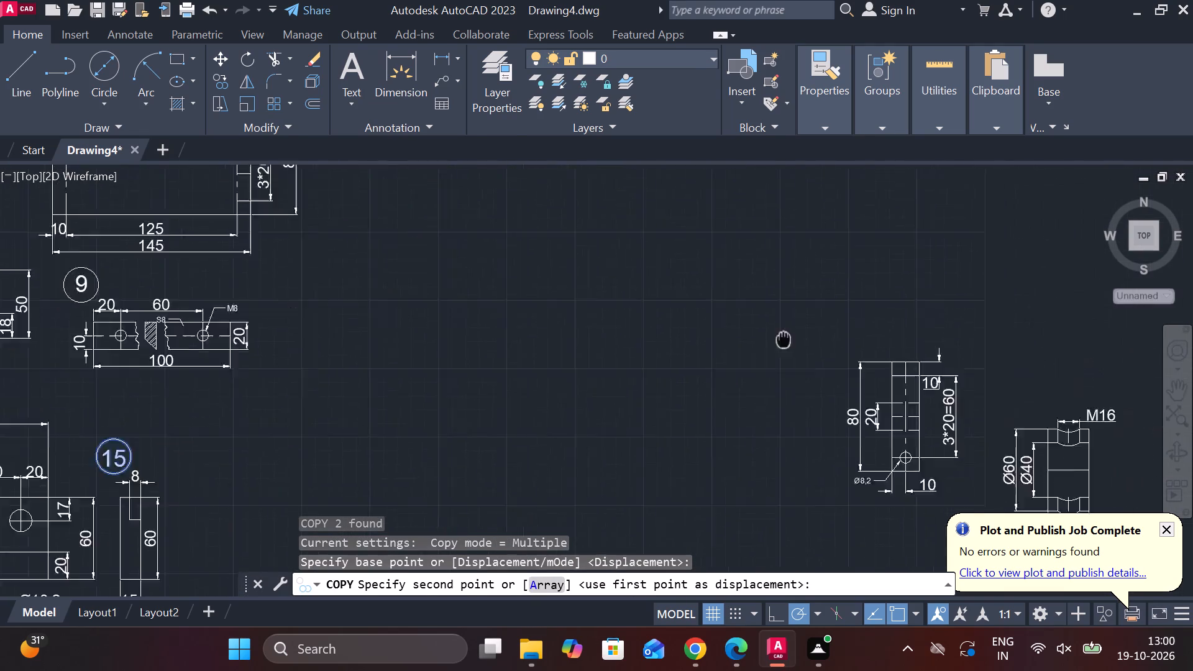
pyautogui.moveTo(711, 352); pyautogui.dragTo(710, 352, button='middle')
pyautogui.scroll(1, 976, 334)
pyautogui.scroll(1, 884, 369)
pyautogui.moveTo(884, 369); pyautogui.dragTo(890, 337, button='middle')
pyautogui.moveTo(895, 308); pyautogui.dragTo(943, 213, button='middle')
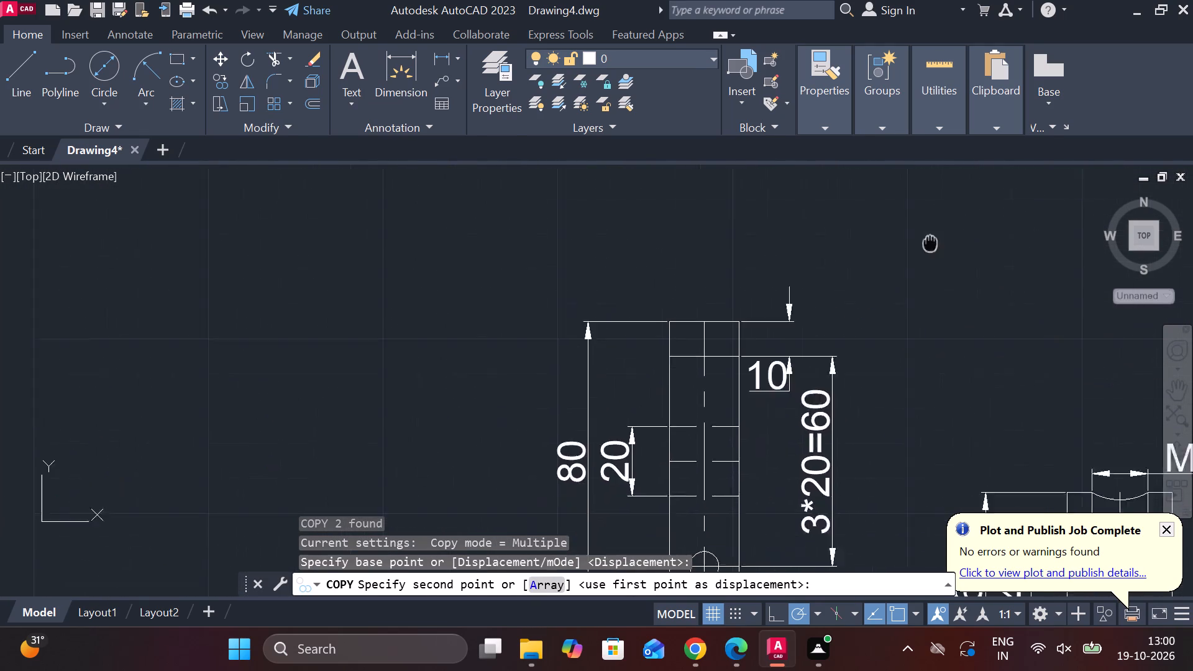
pyautogui.moveTo(943, 213); pyautogui.dragTo(943, 212, button='middle')
pyautogui.click(954, 251)
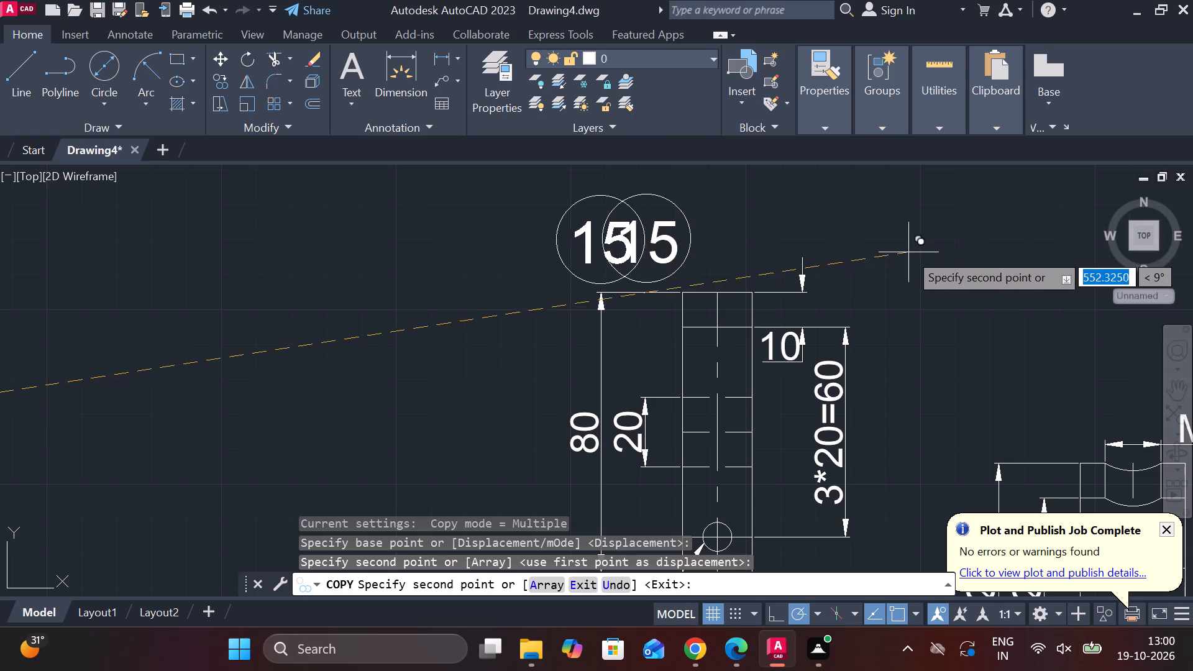
pyautogui.press('Escape')
# Change the copied part number above the narrow 80-high view to 17.
pyautogui.doubleClick(659, 237)
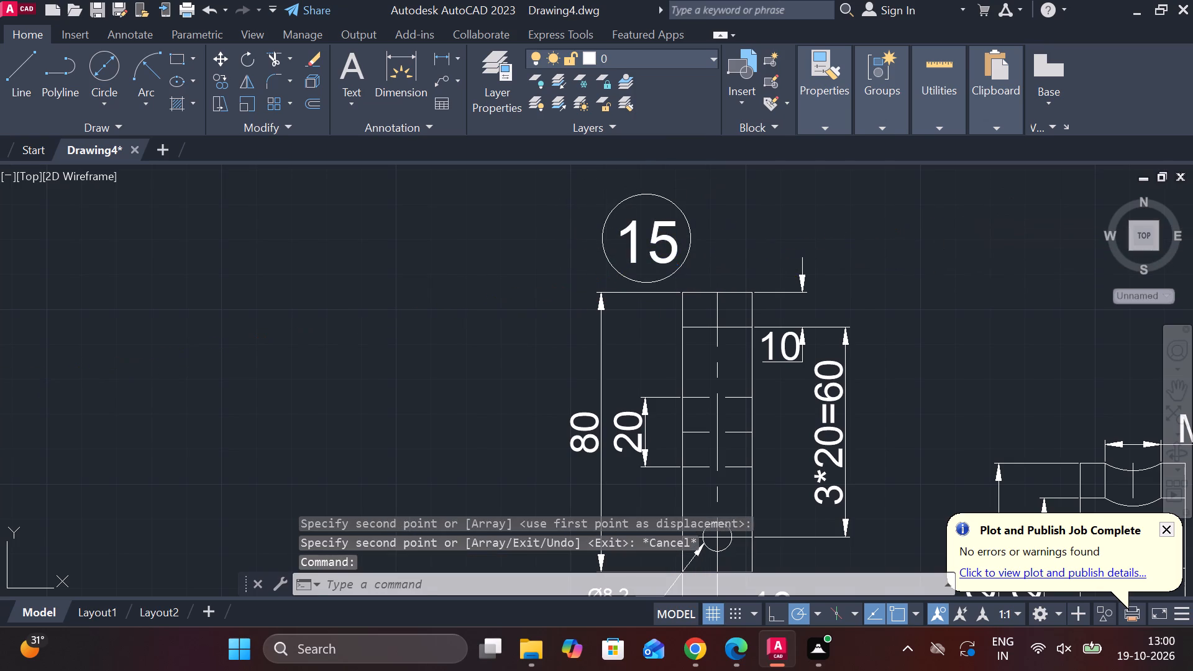
pyautogui.doubleClick(679, 235)
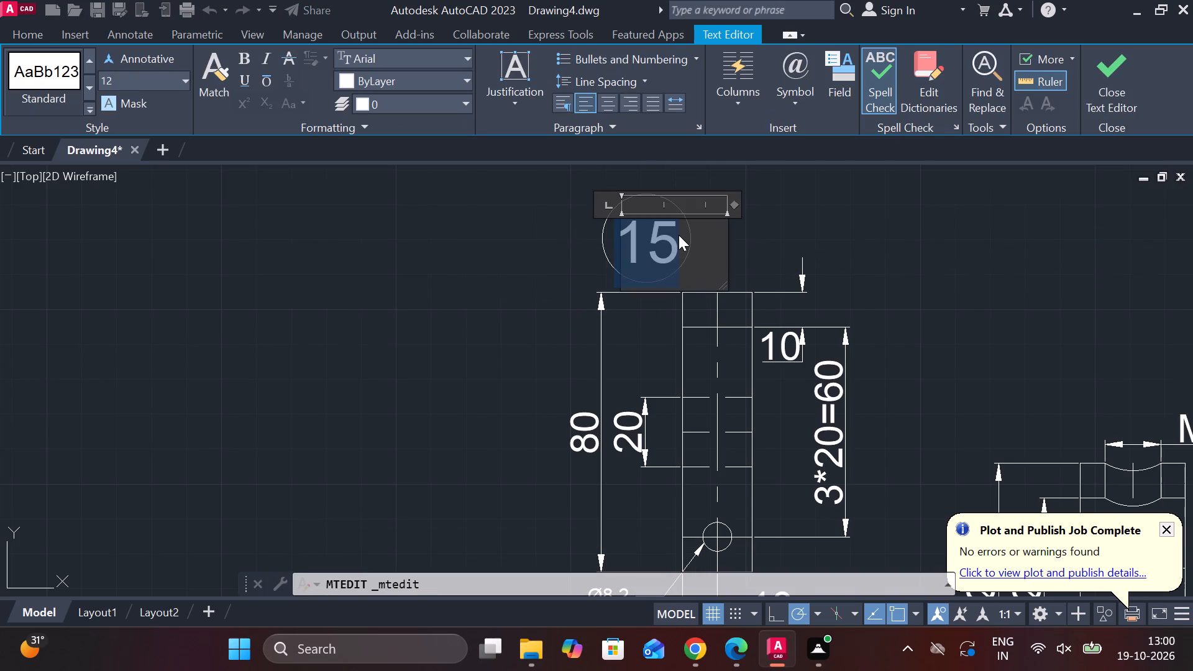
pyautogui.press('Escape')
pyautogui.doubleClick(662, 239)
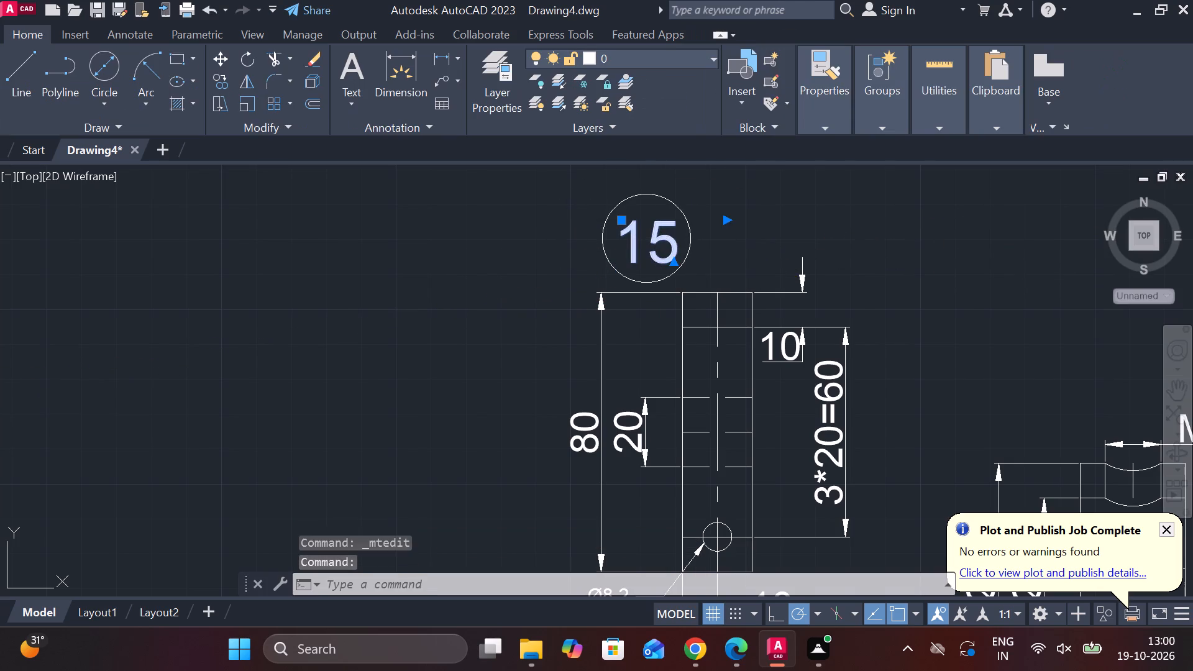
pyautogui.scroll(1, 662, 239)
pyautogui.press('Right')
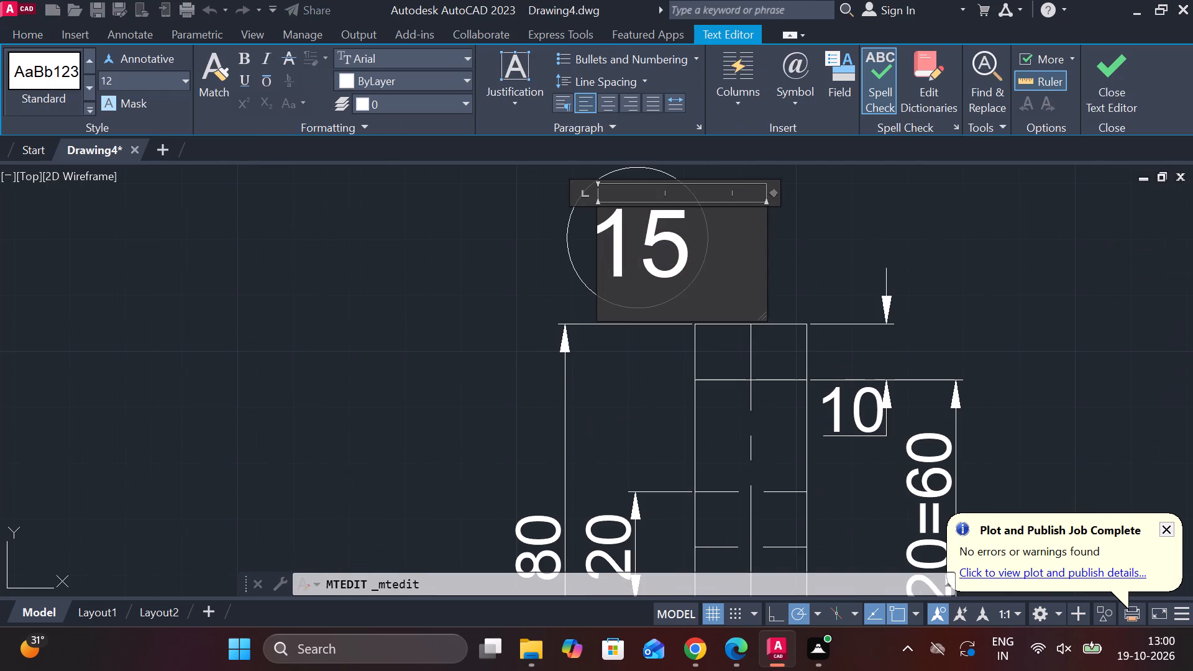
pyautogui.press('Right')
pyautogui.press('BackSpace')
pyautogui.press('7')
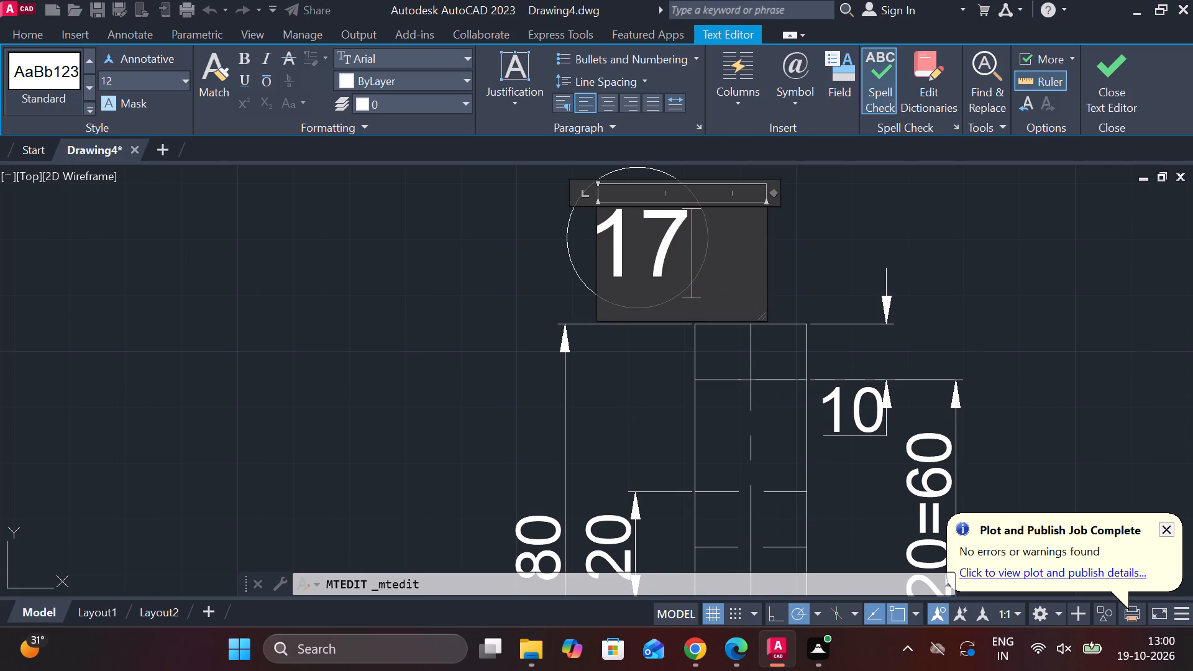
pyautogui.click(1099, 84)
# Move the complete part 17 view with its dimensions and circled number next to the part 15 view.
pyautogui.scroll(-2, 814, 276)
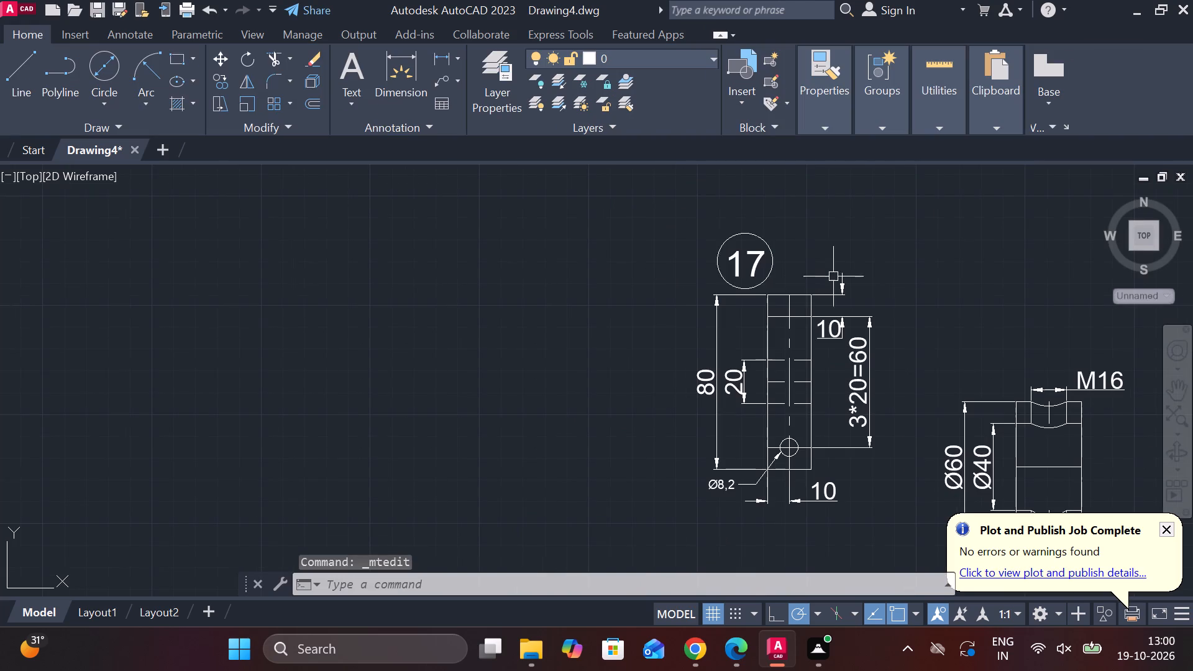
pyautogui.click(661, 234)
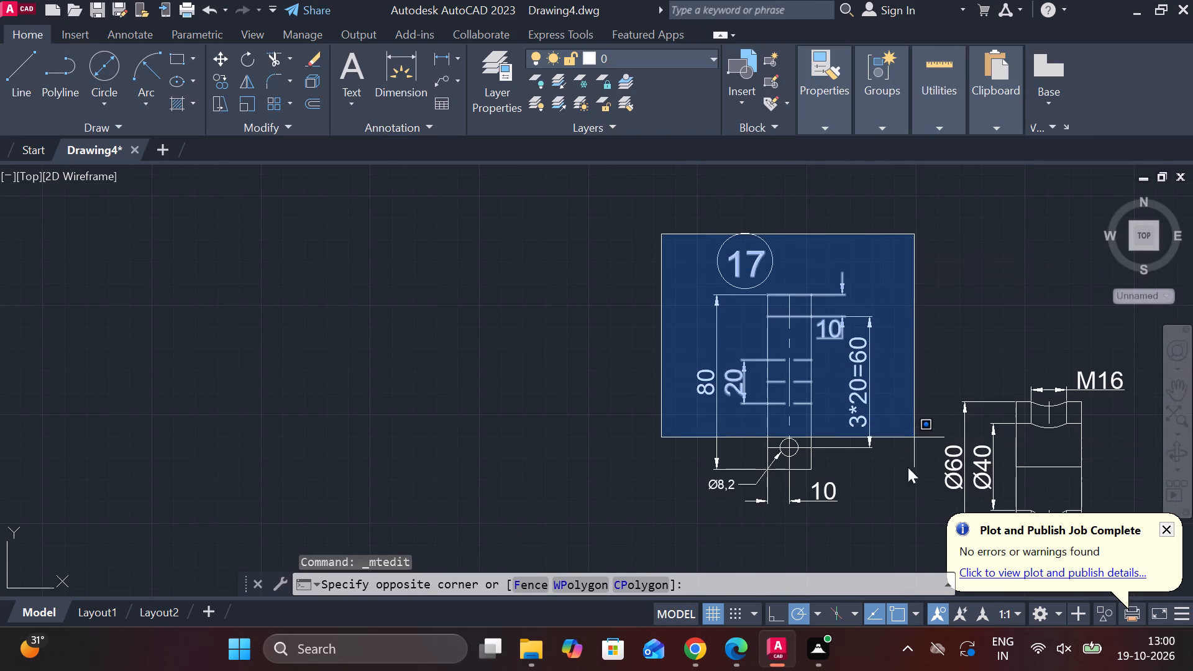
pyautogui.click(897, 521)
pyautogui.click(658, 206)
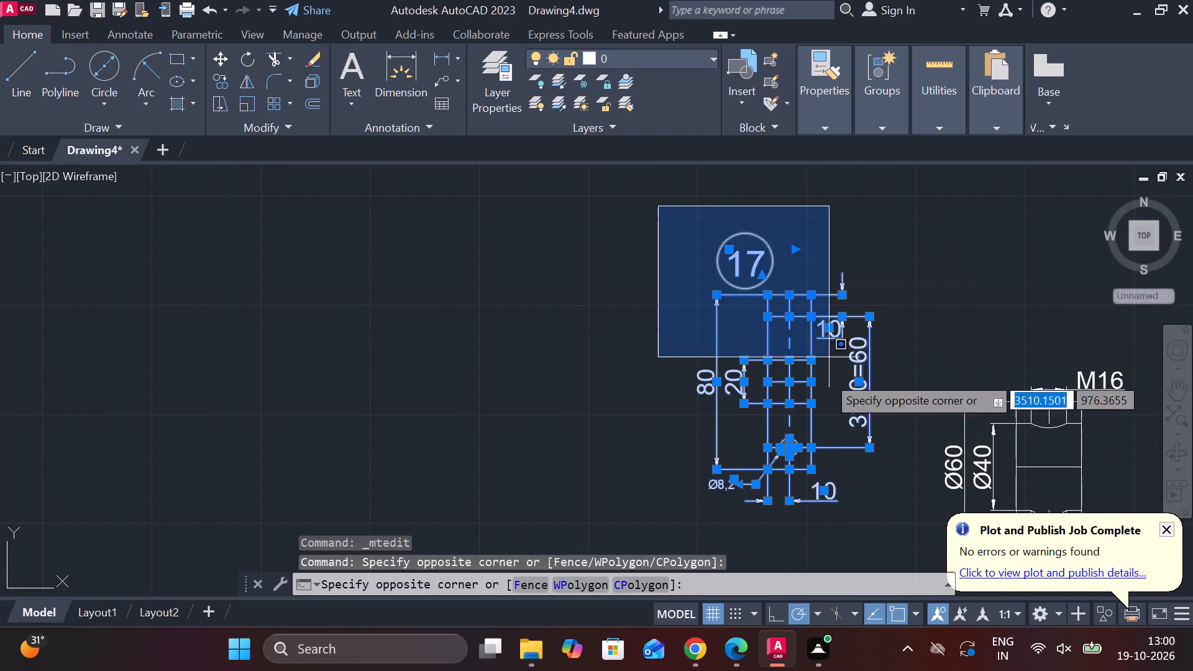
pyautogui.click(885, 528)
pyautogui.press('m')
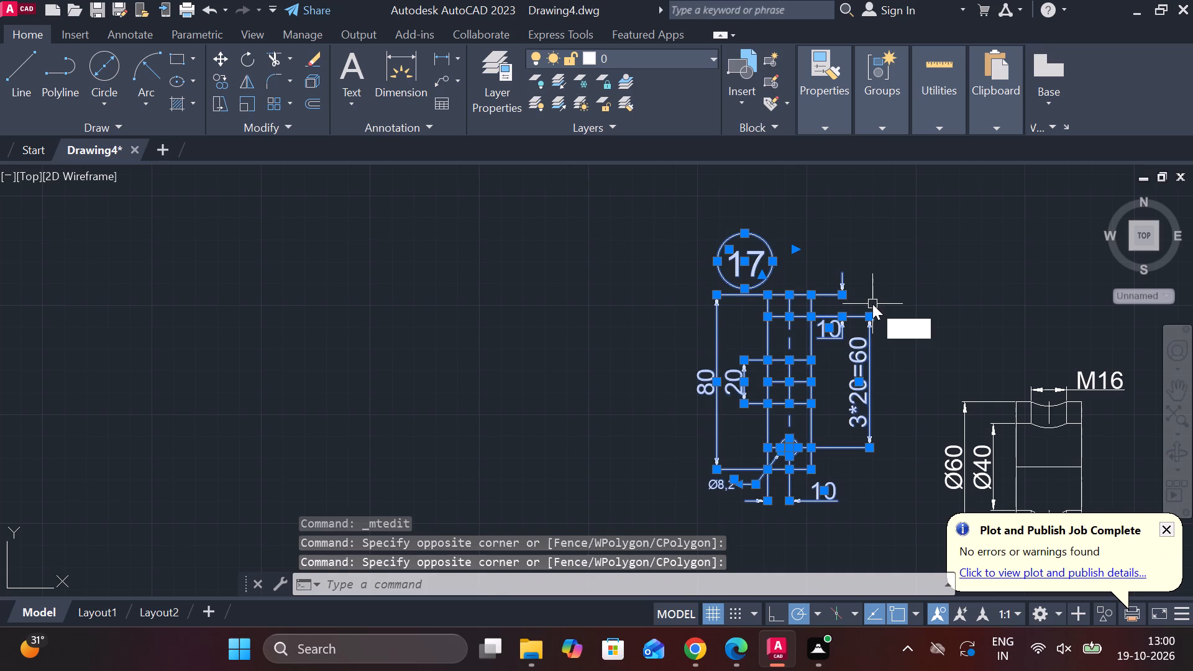
pyautogui.press('Return')
pyautogui.click(925, 315)
pyautogui.scroll(-2, 912, 306)
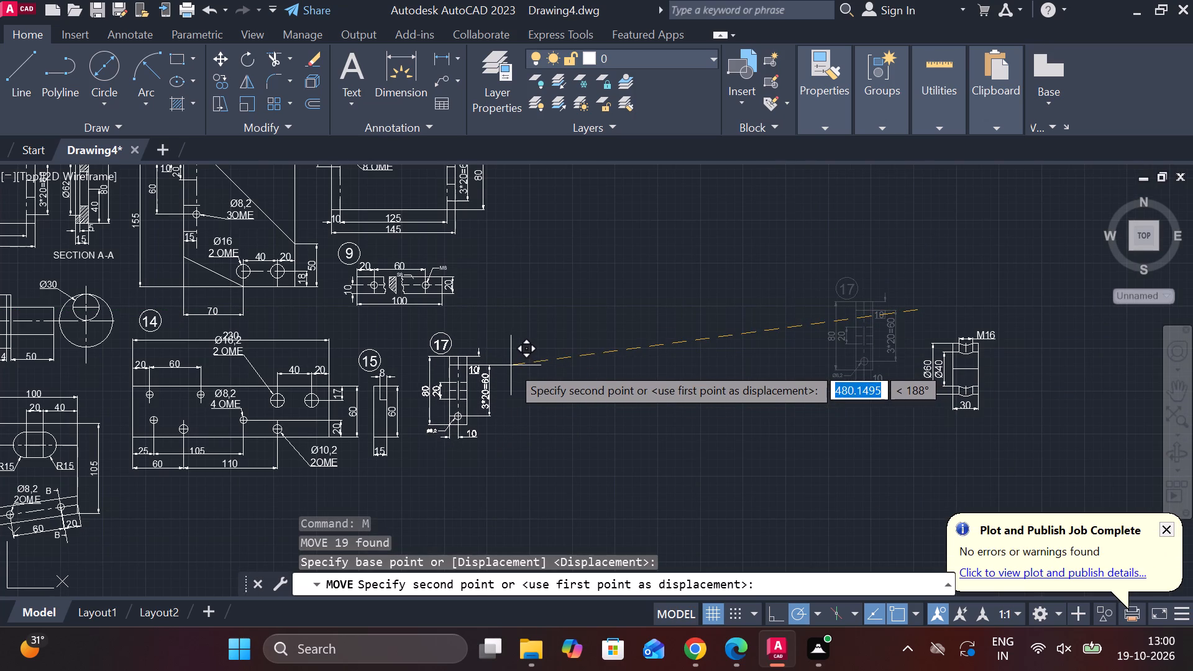
pyautogui.click(505, 368)
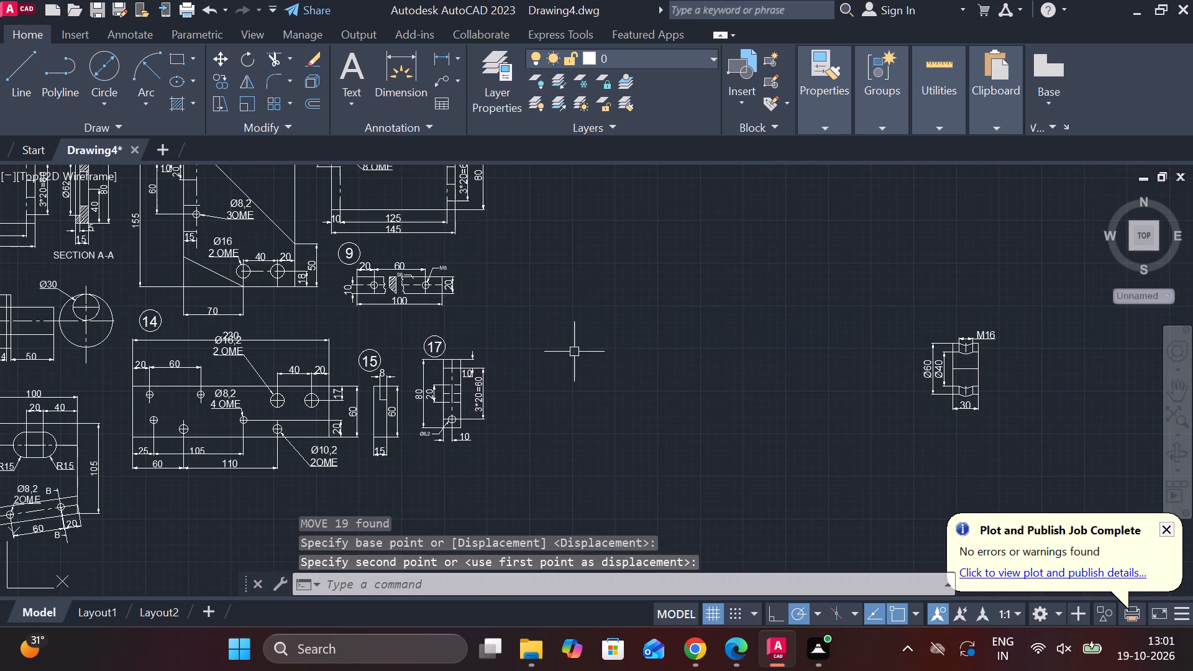
# Hatch the four wall sections beside the M16 holes in the Ø60 ring view, using a hatch angle of 90.
pyautogui.scroll(-1, 575, 349)
pyautogui.moveTo(627, 347); pyautogui.dragTo(790, 285, button='middle')
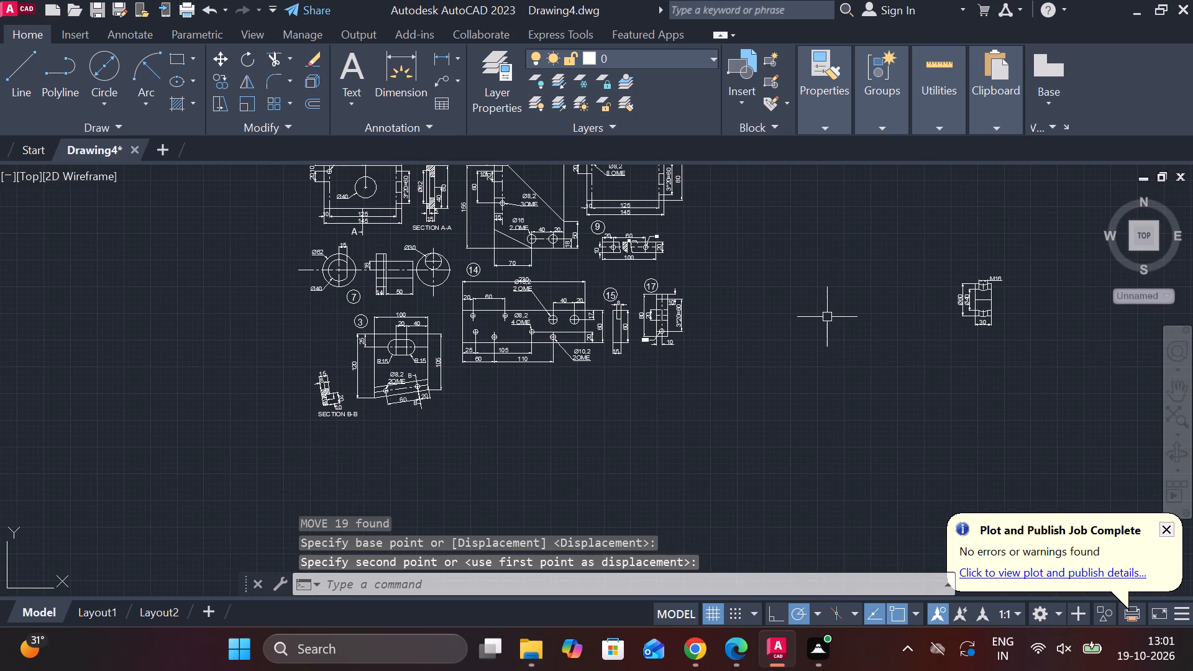
pyautogui.moveTo(807, 323); pyautogui.dragTo(714, 349, button='middle')
pyautogui.scroll(1, 777, 327)
pyautogui.moveTo(857, 282); pyautogui.dragTo(649, 316, button='middle')
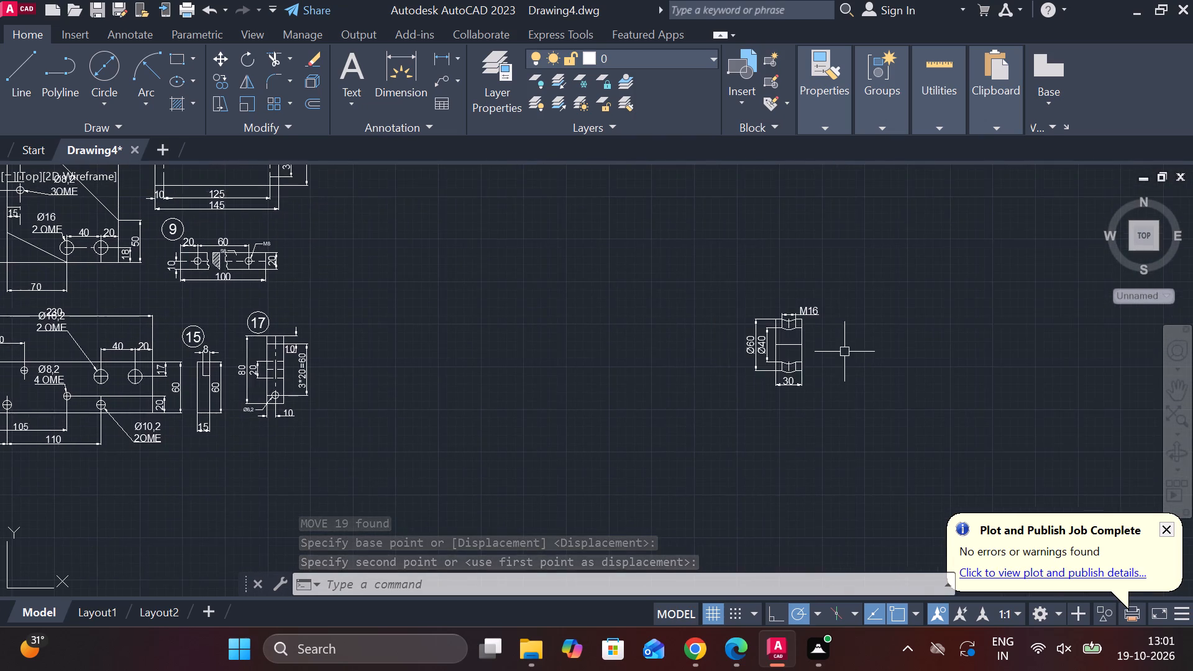
pyautogui.scroll(2, 845, 348)
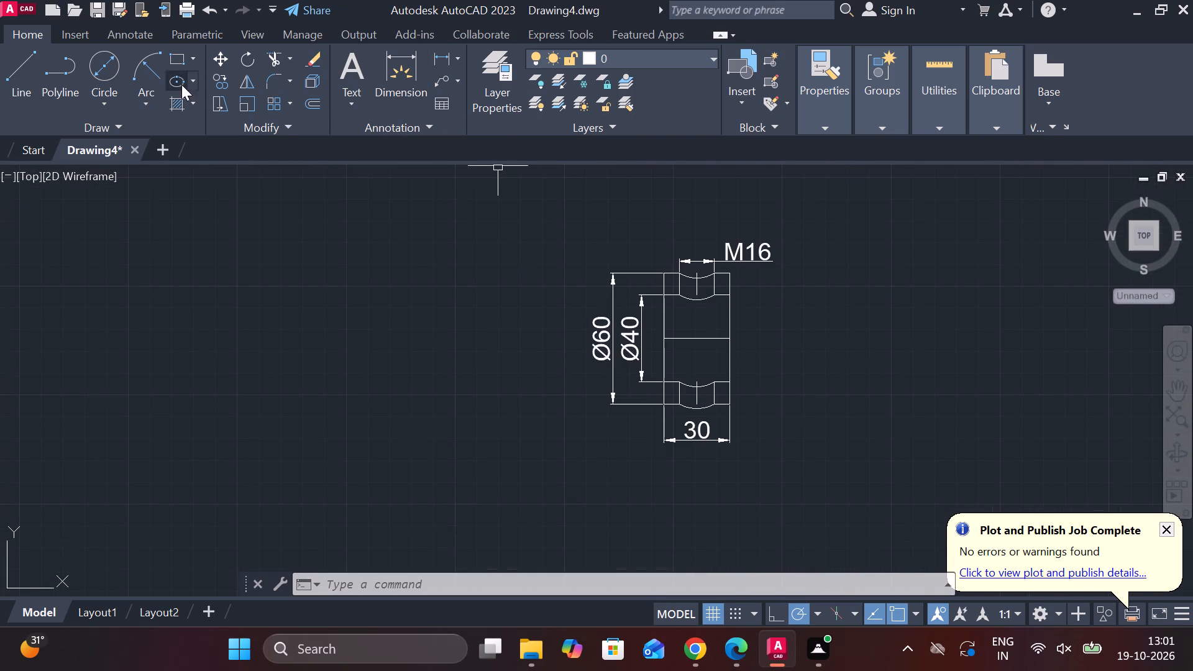
pyautogui.click(172, 105)
pyautogui.scroll(2, 680, 403)
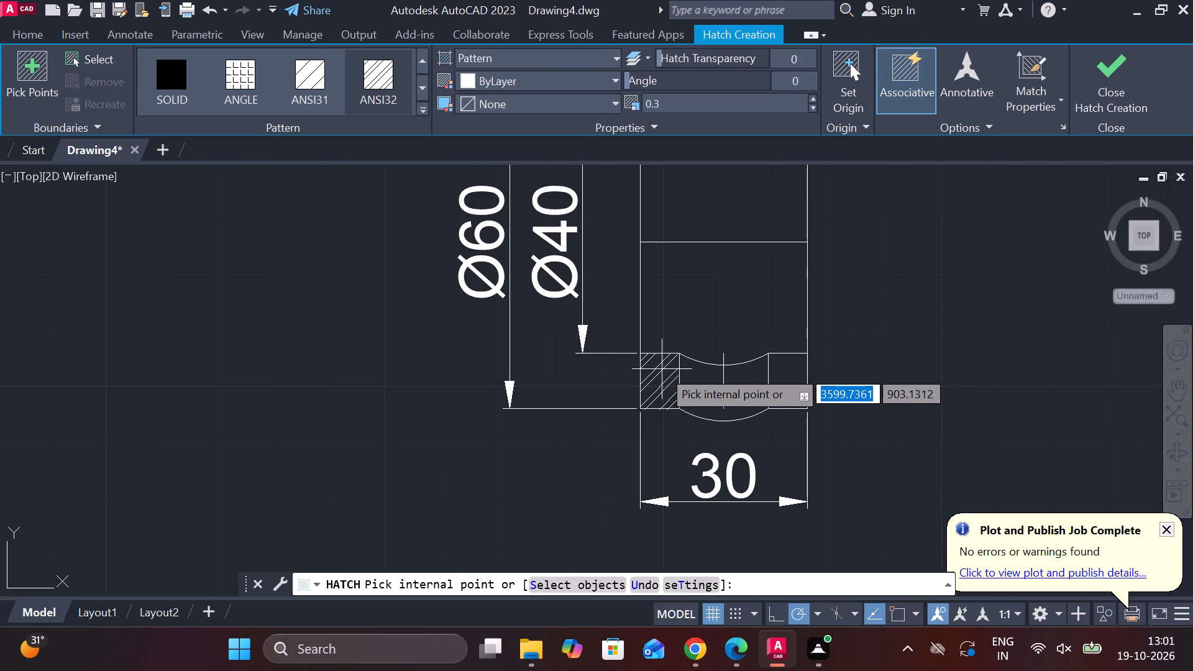
pyautogui.click(799, 83)
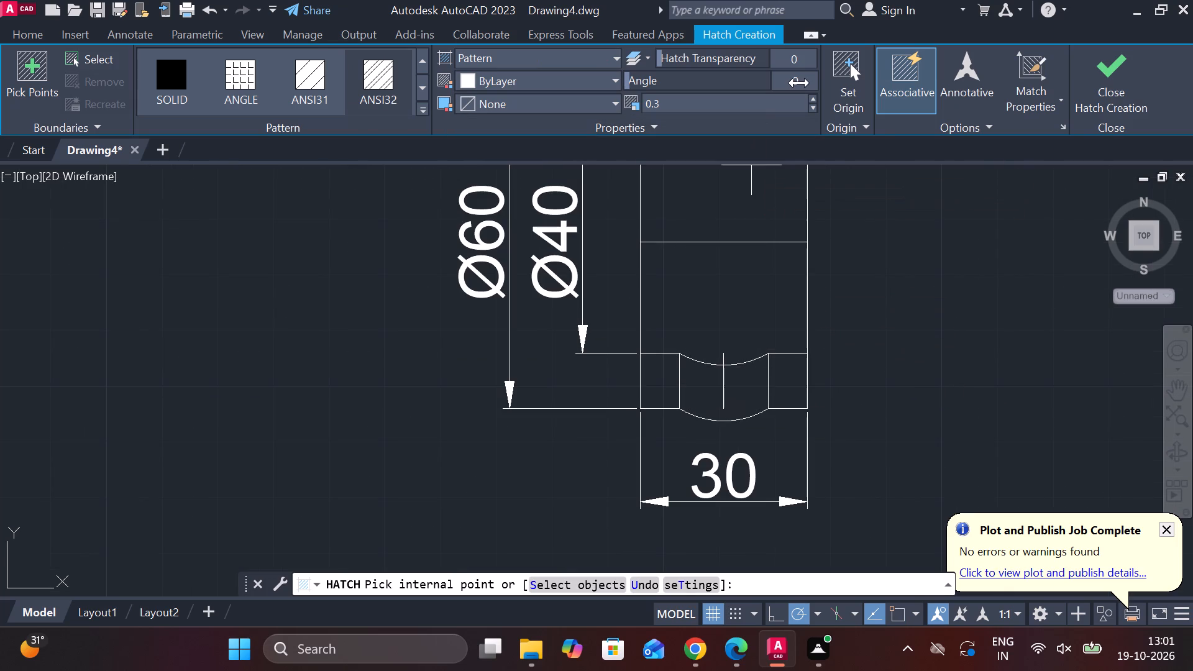
pyautogui.write('90')
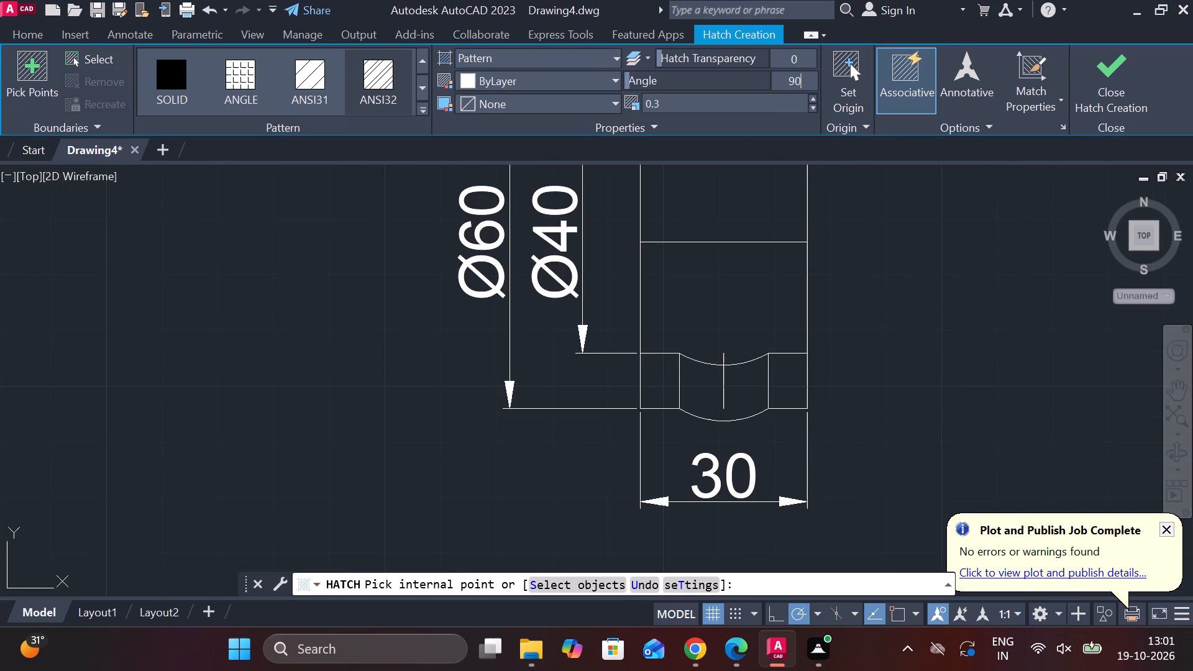
pyautogui.press('Return')
pyautogui.click(662, 390)
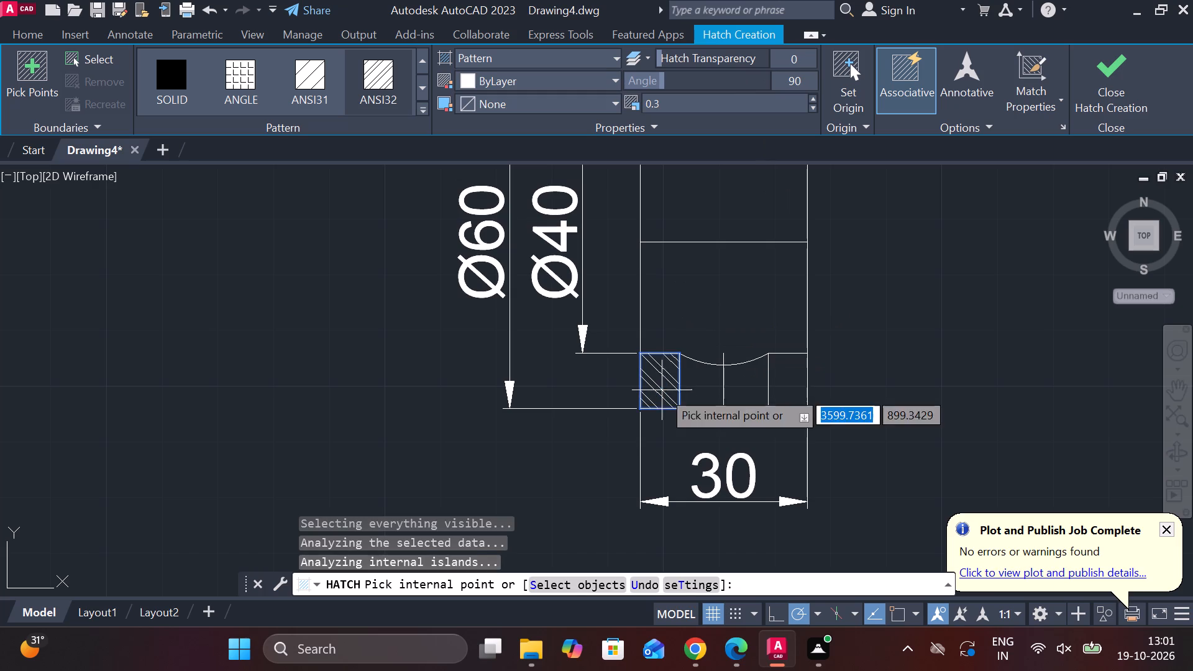
pyautogui.click(790, 390)
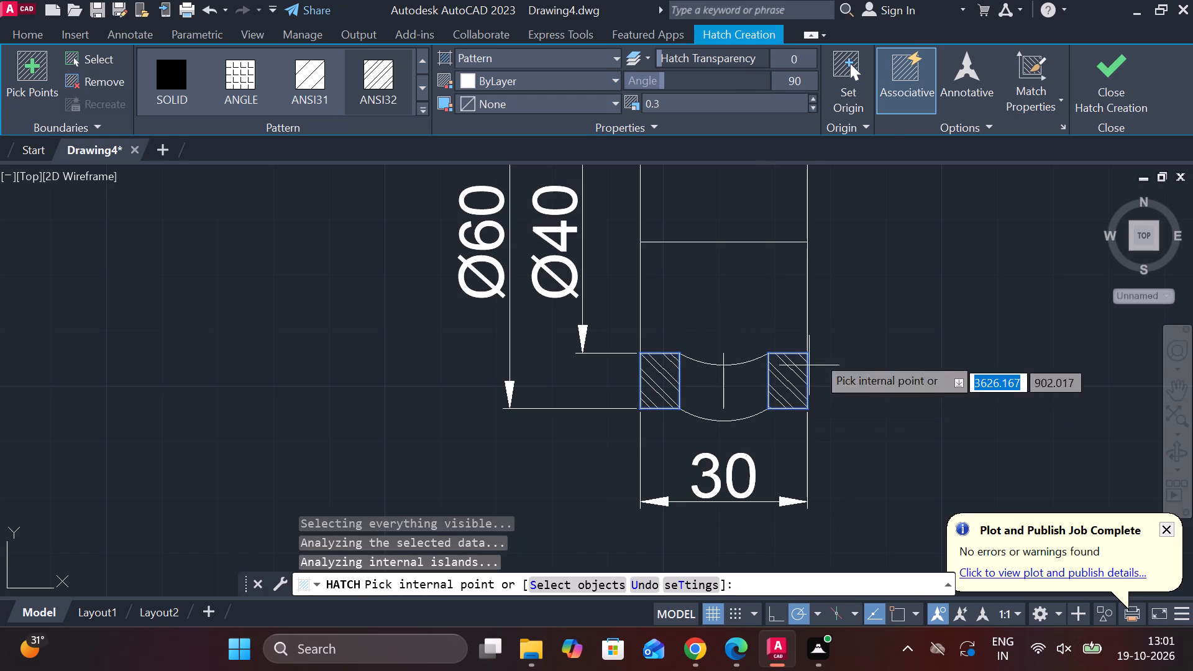
pyautogui.moveTo(829, 334); pyautogui.dragTo(797, 434, button='middle')
pyautogui.click(631, 198)
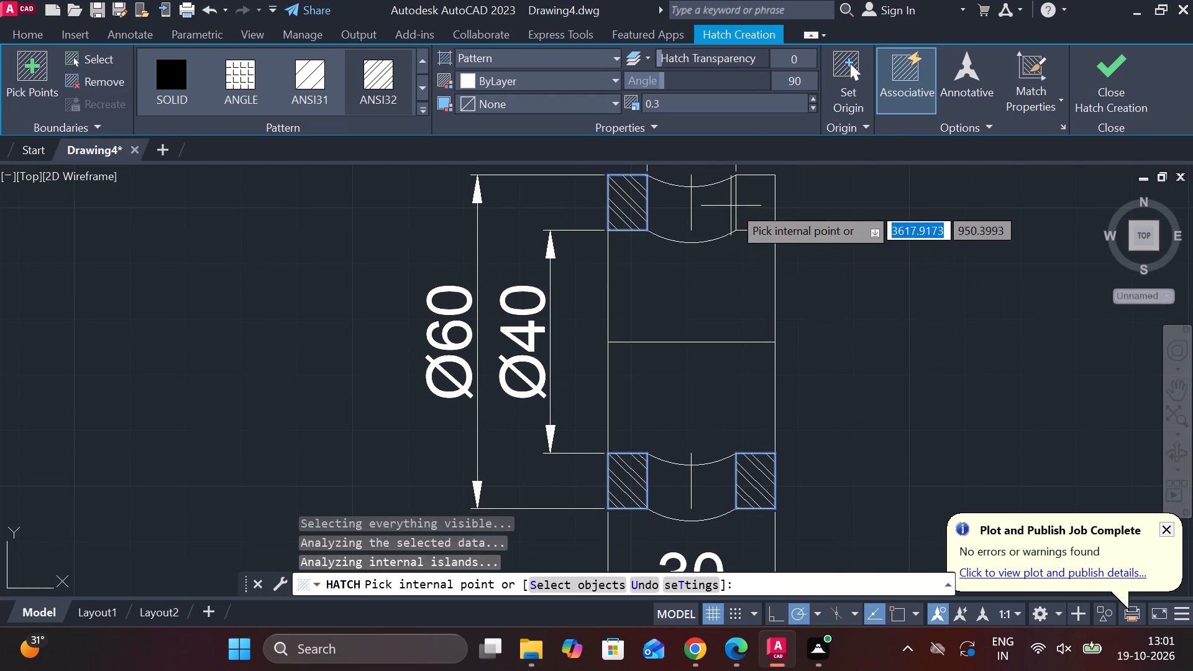
pyautogui.click(759, 211)
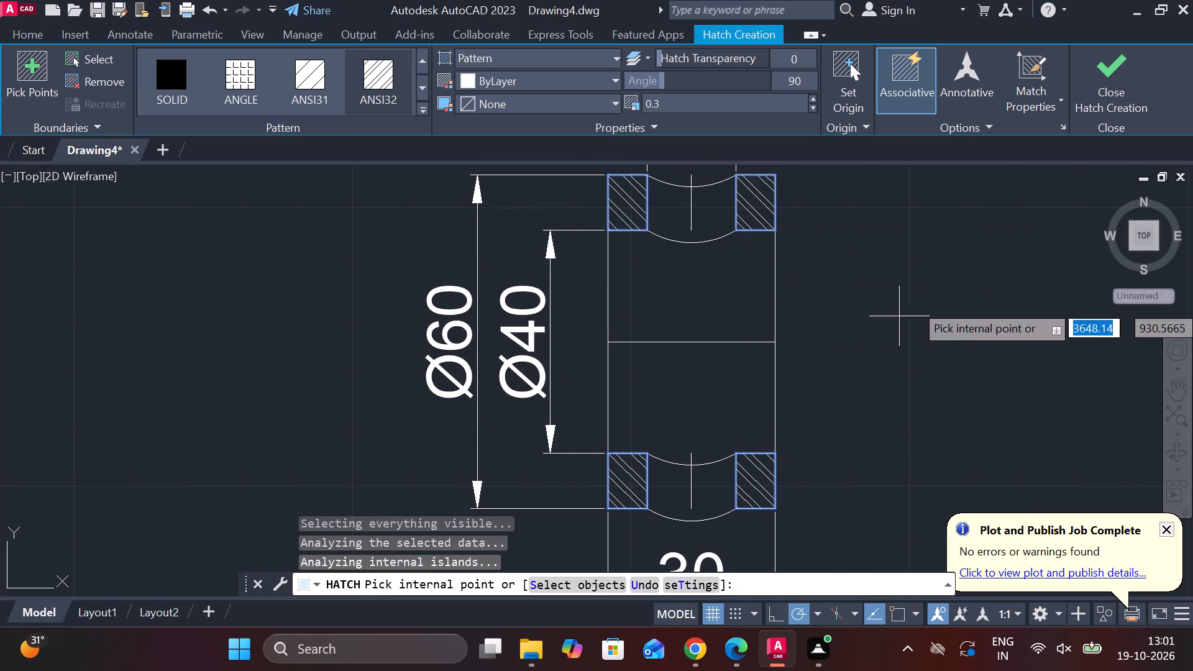
pyautogui.click(1120, 94)
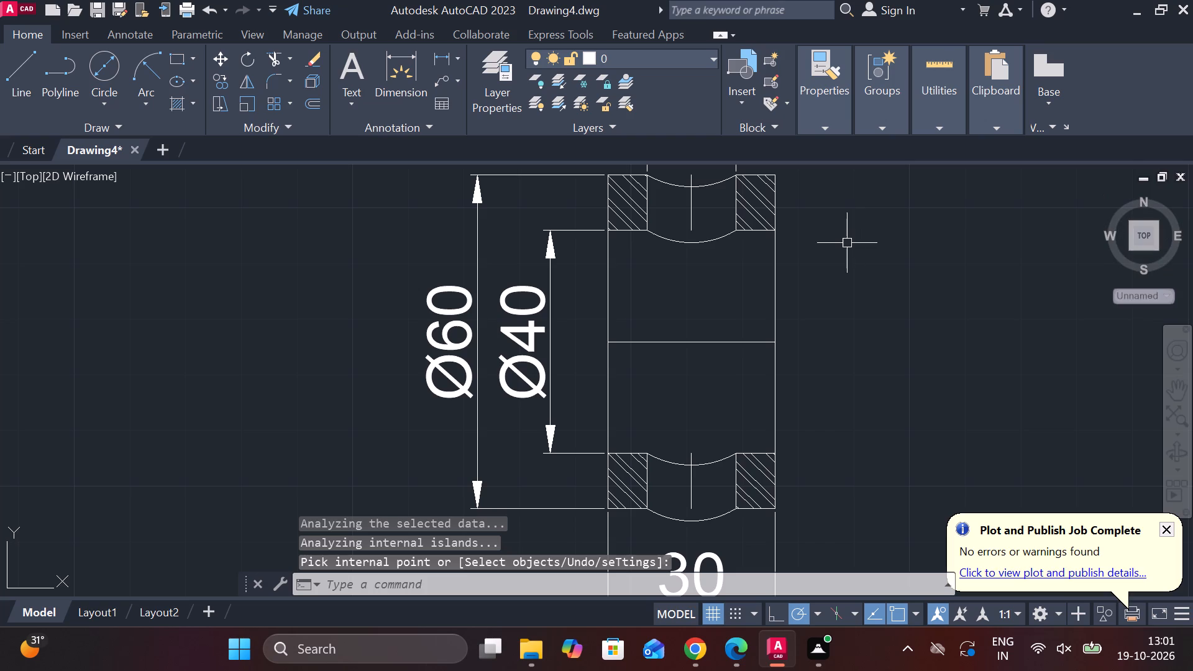
# Copy the circled part number 6 to beside the upper end of the Ø60 ring view.
pyautogui.scroll(-2, 847, 243)
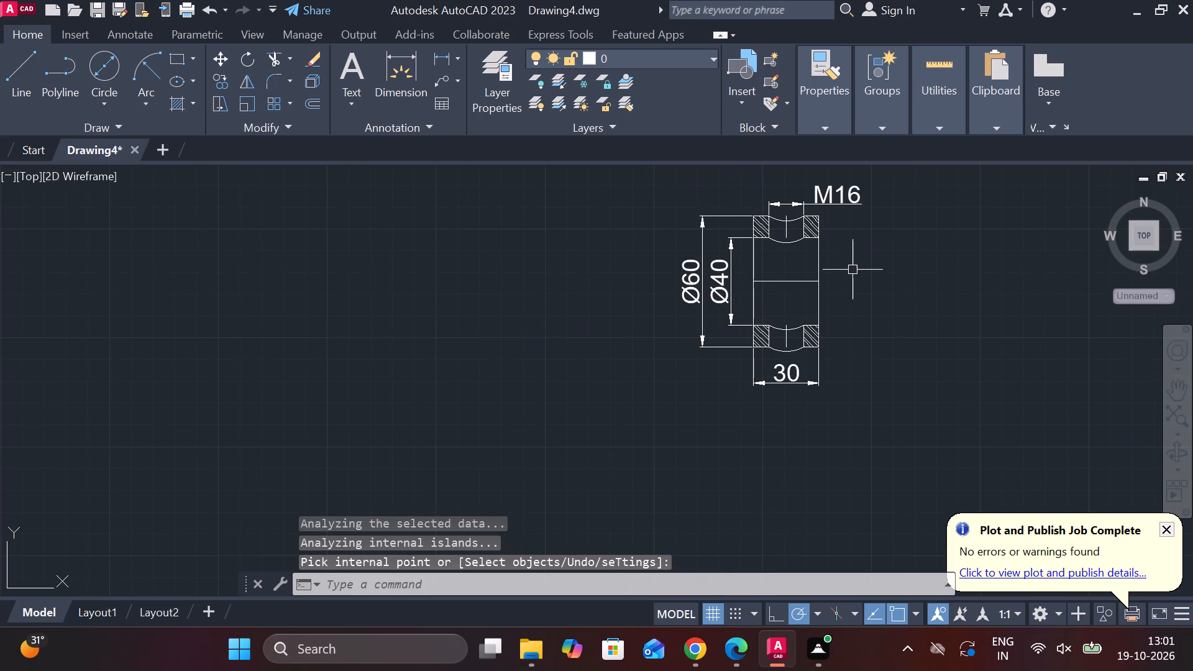
pyautogui.moveTo(857, 304); pyautogui.dragTo(859, 331, button='middle')
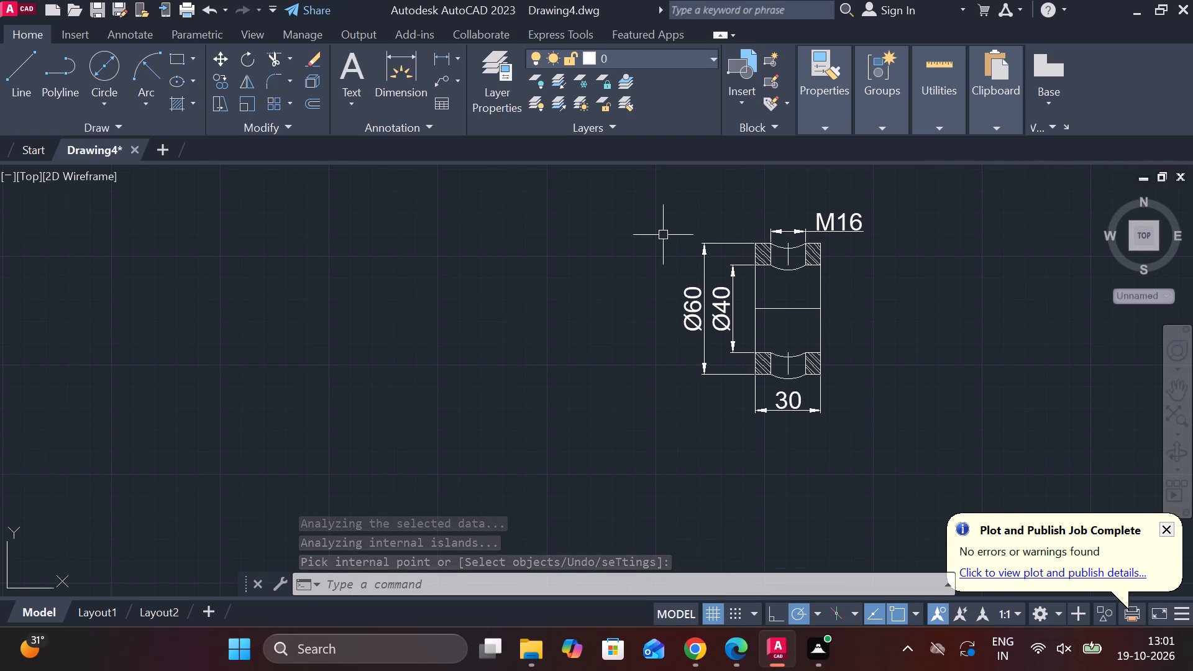
pyautogui.hotkey('ctrl', 'v')
pyautogui.press('Escape')
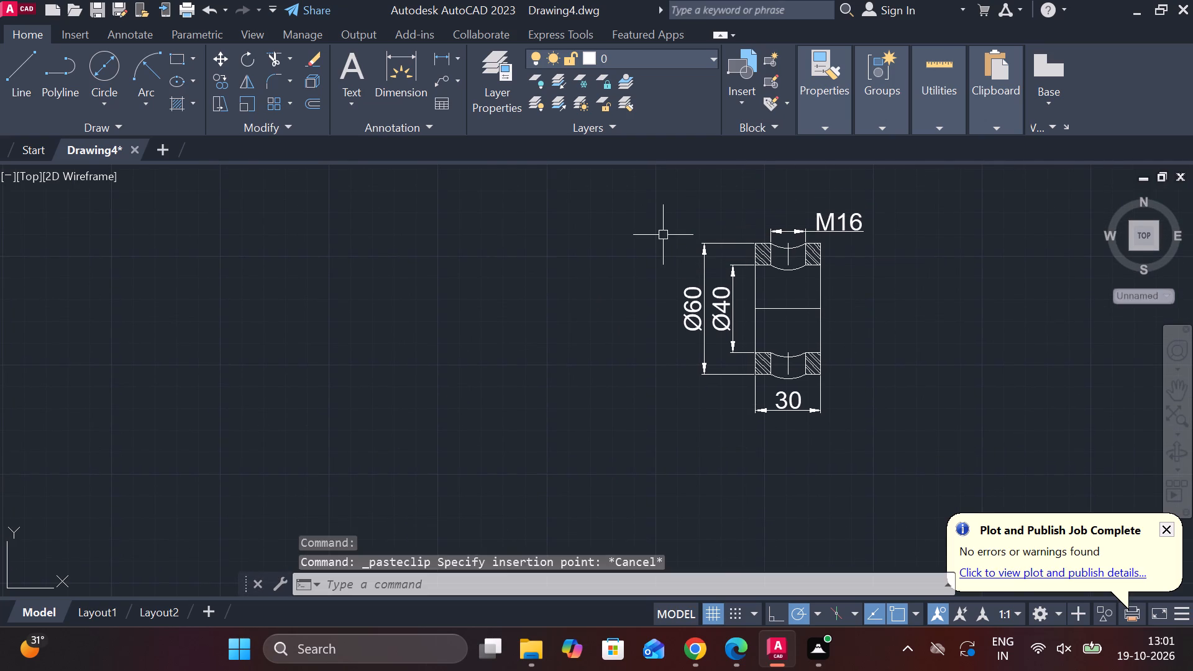
pyautogui.scroll(-3, 621, 225)
pyautogui.moveTo(436, 247); pyautogui.dragTo(482, 292, button='middle')
pyautogui.scroll(2, 272, 221)
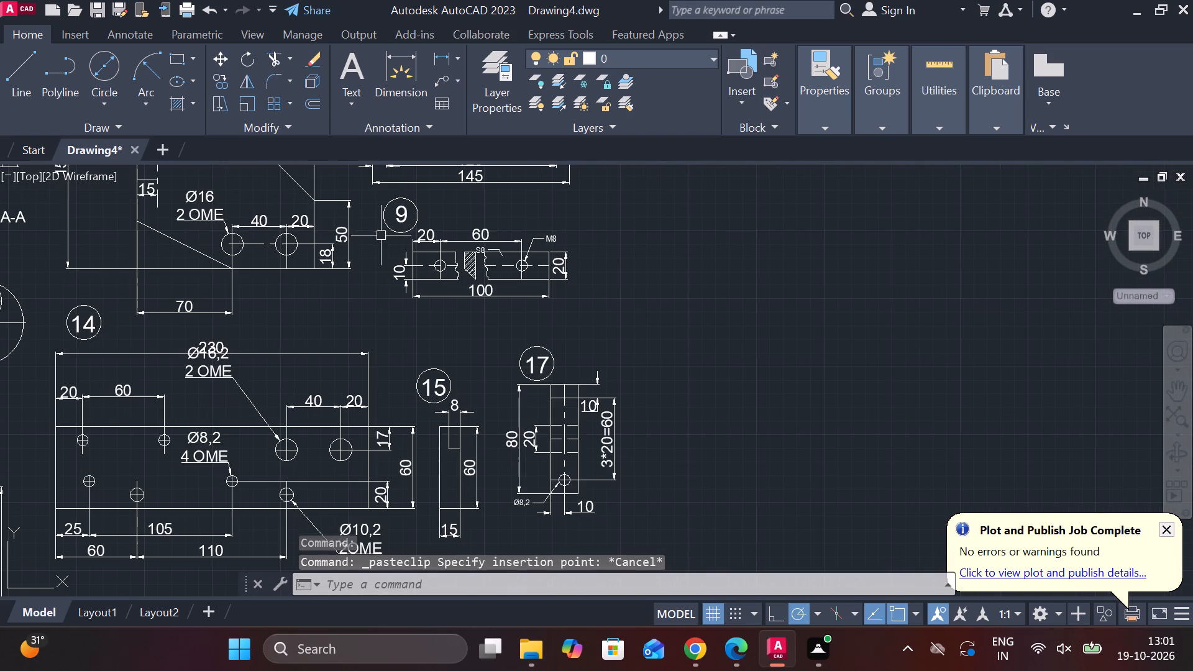
pyautogui.scroll(-2, 554, 358)
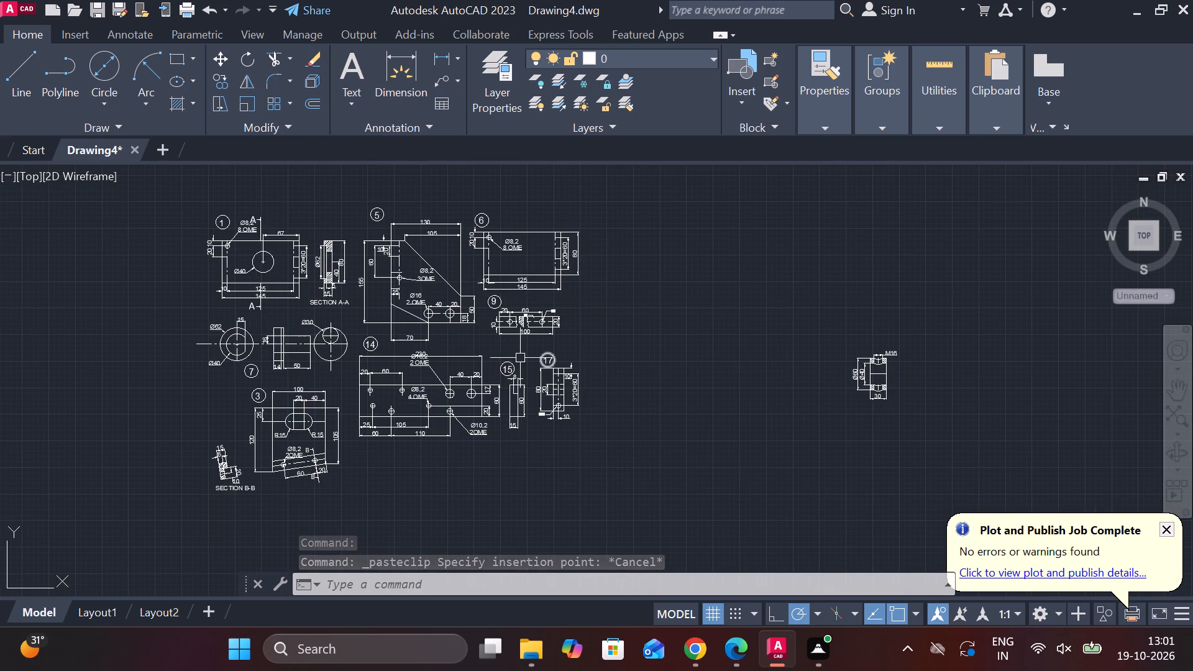
pyautogui.scroll(3, 492, 225)
pyautogui.click(493, 223)
pyautogui.click(434, 186)
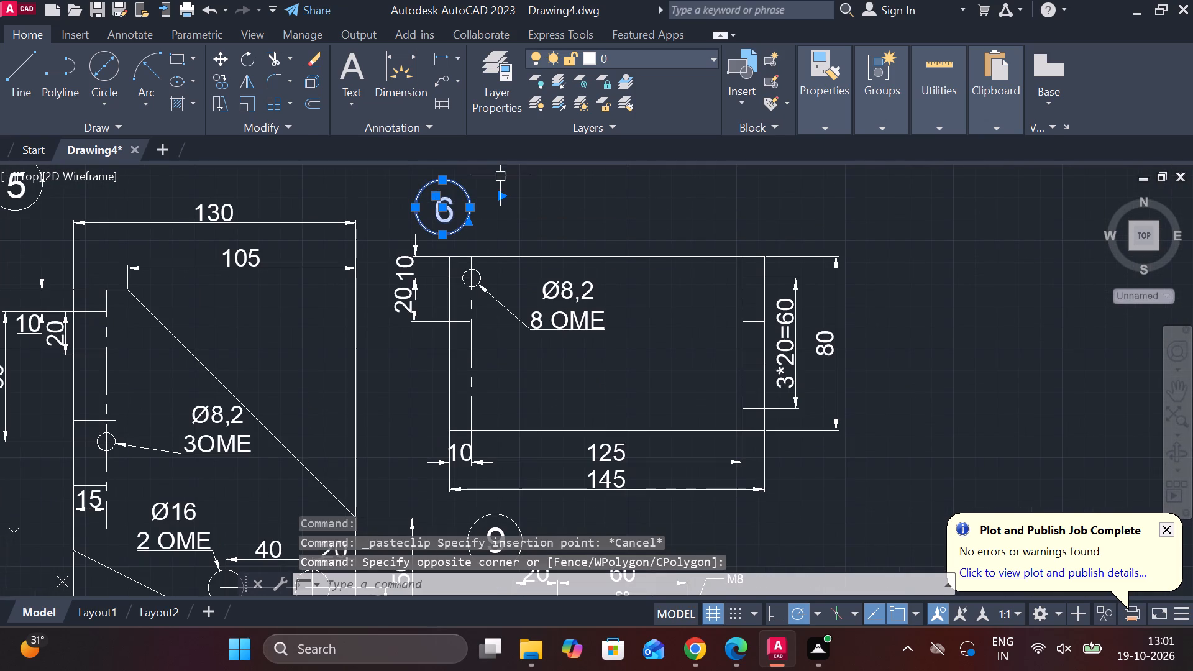
pyautogui.write('CO')
pyautogui.press('Return')
pyautogui.moveTo(529, 204); pyautogui.dragTo(549, 210)
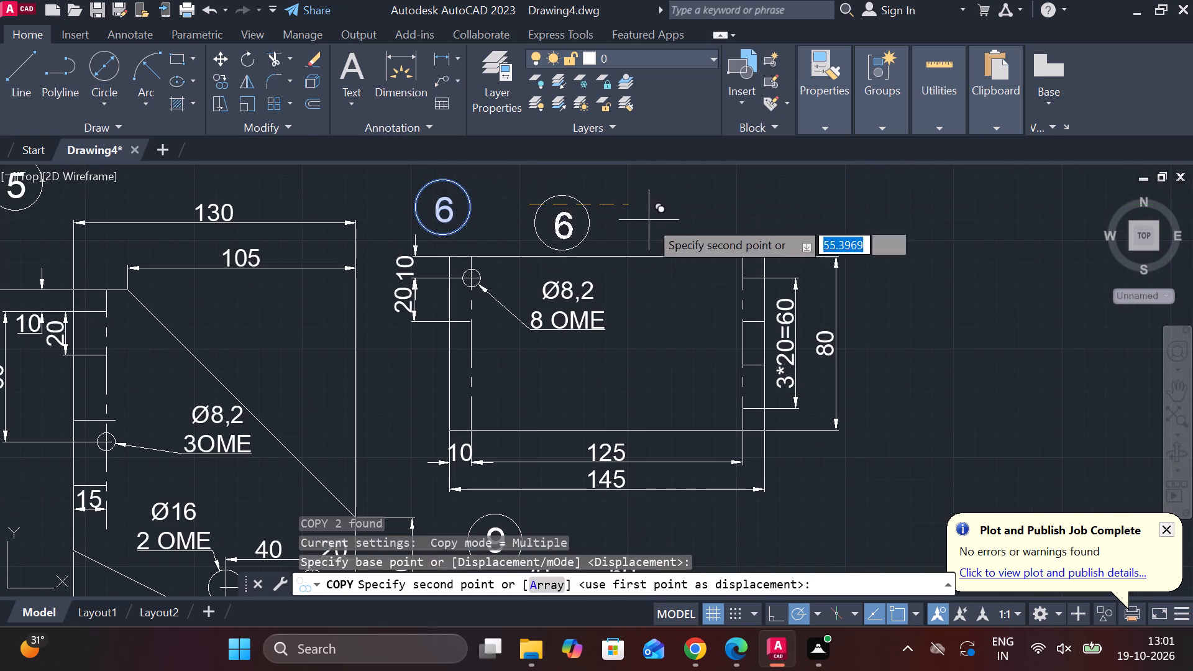
pyautogui.scroll(-2, 687, 227)
pyautogui.moveTo(875, 288); pyautogui.dragTo(587, 267, button='middle')
pyautogui.scroll(2, 942, 401)
pyautogui.moveTo(926, 401); pyautogui.dragTo(857, 313, button='middle')
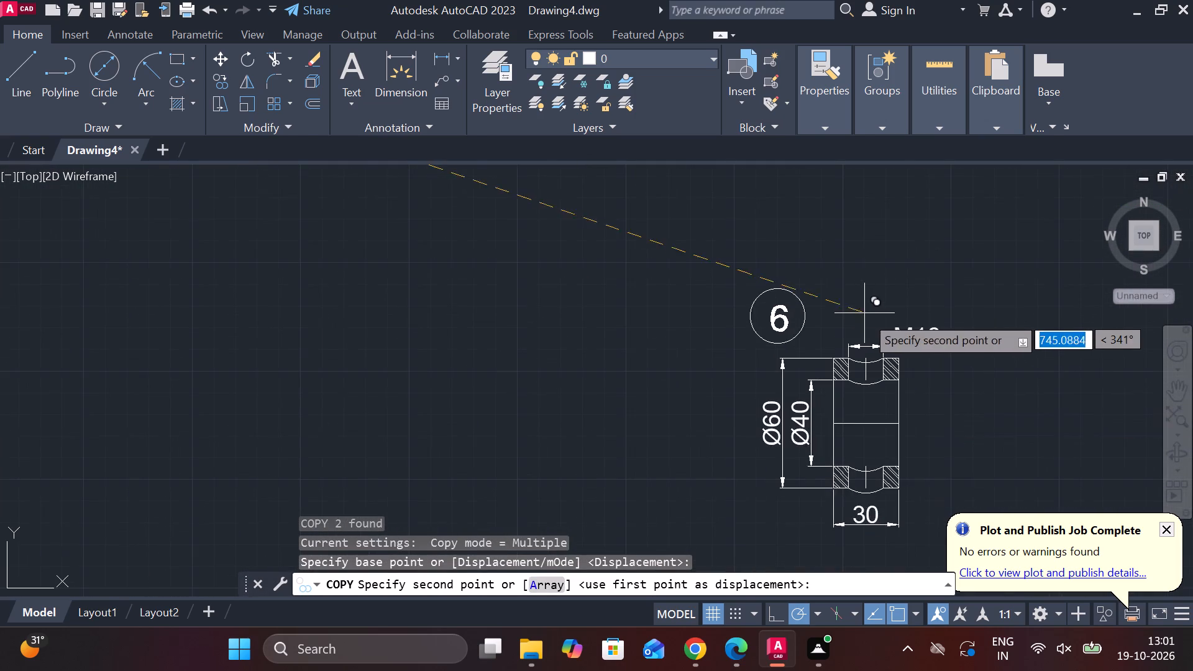
pyautogui.click(880, 316)
pyautogui.press('Escape')
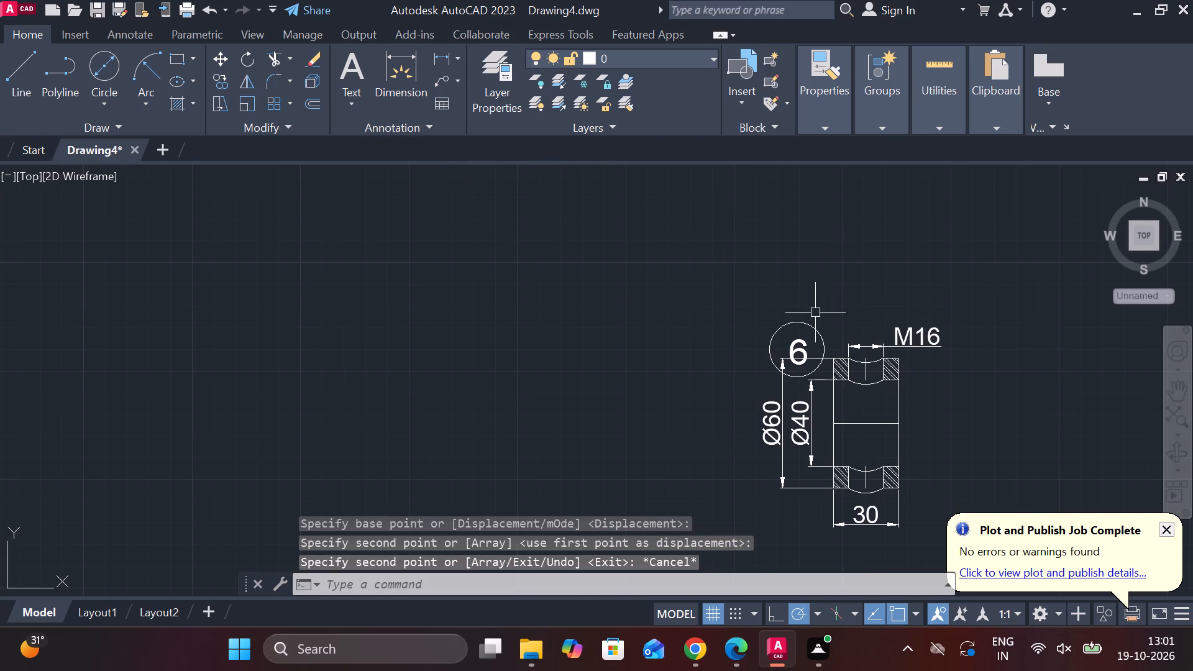
# Move the copied circled number straight up, clear of the ring view's Ø60 dimension.
pyautogui.scroll(1, 814, 345)
pyautogui.click(779, 345)
pyautogui.click(816, 323)
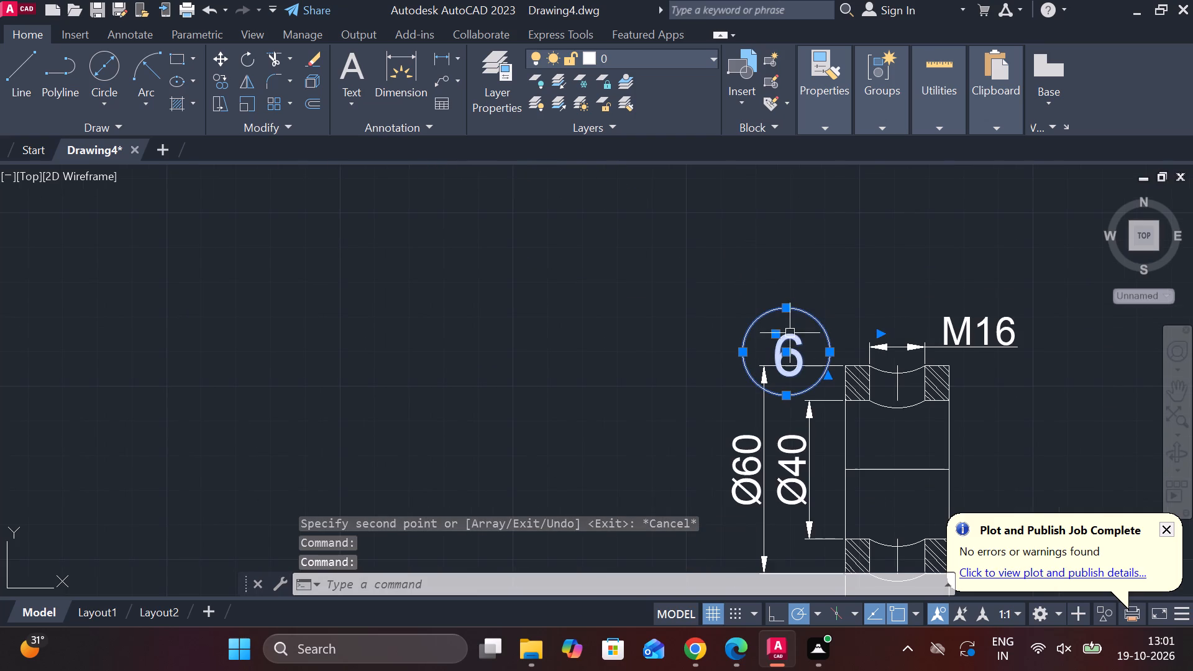
pyautogui.click(785, 356)
pyautogui.press('Escape')
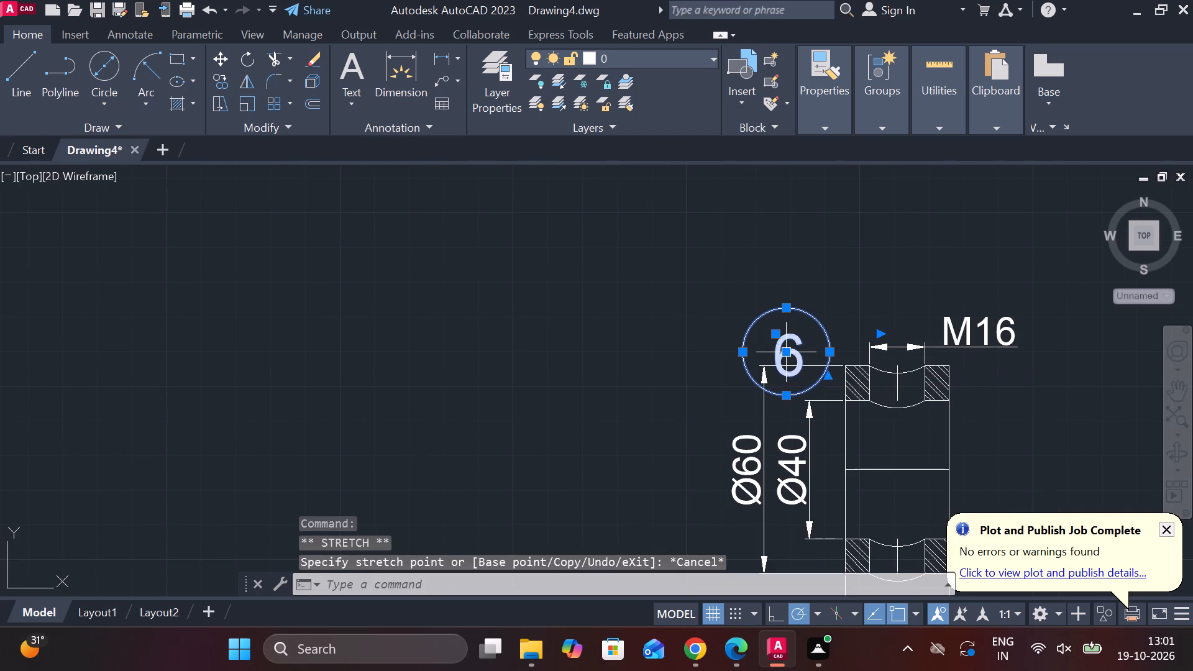
pyautogui.press('m')
pyautogui.press('Return')
pyautogui.click(830, 306)
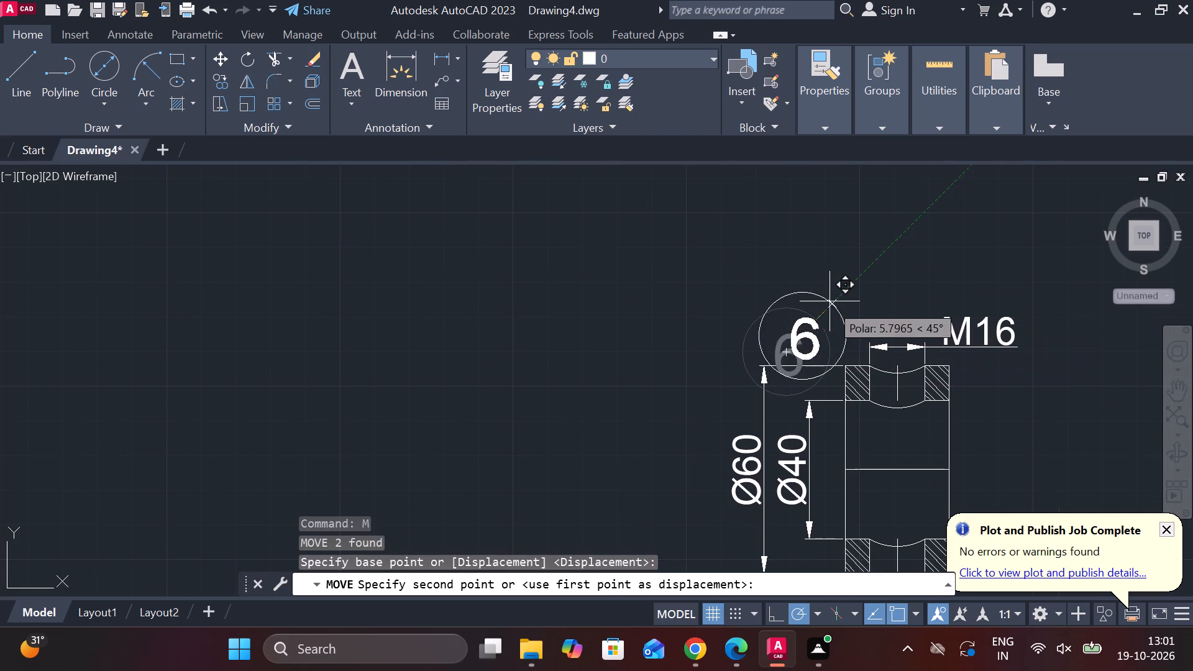
pyautogui.doubleClick(821, 281)
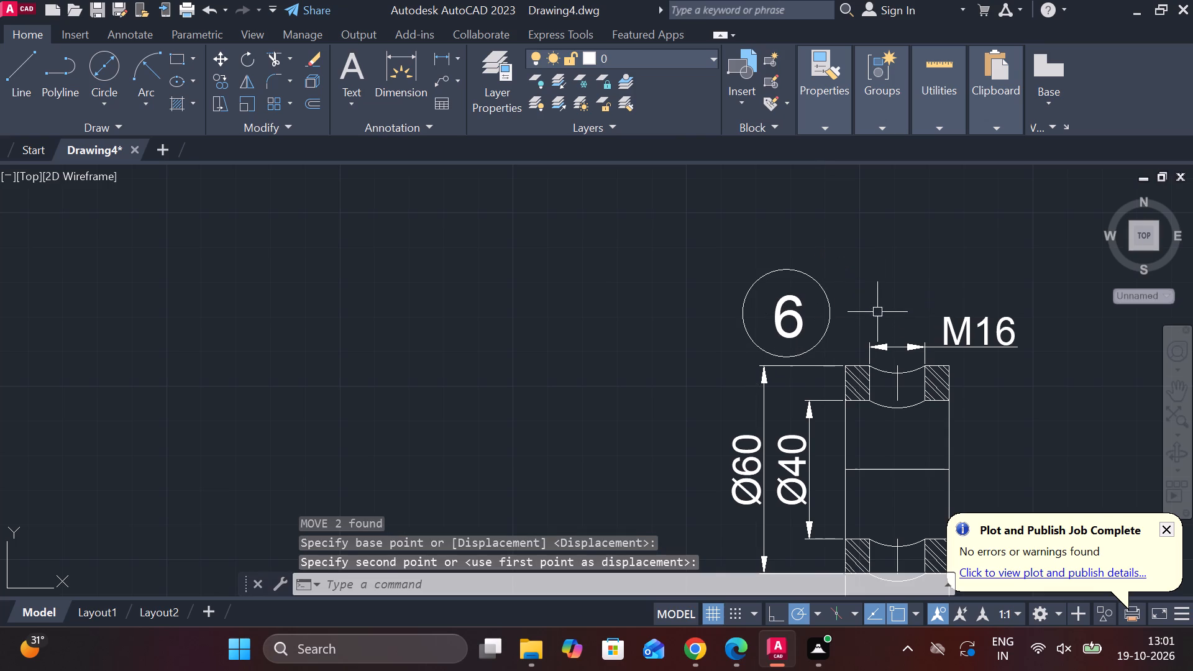
pyautogui.press('Escape')
# Change the copied part number above the Ø60 ring view to 8.
pyautogui.doubleClick(796, 317)
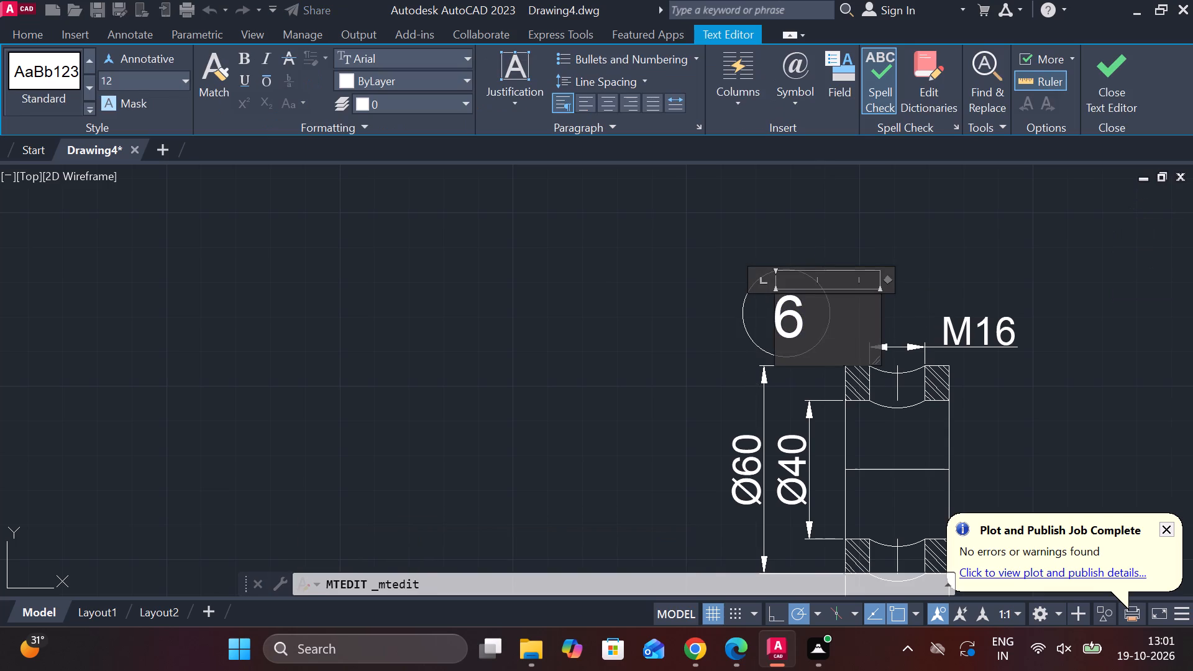
pyautogui.press('Right')
pyautogui.press('BackSpace')
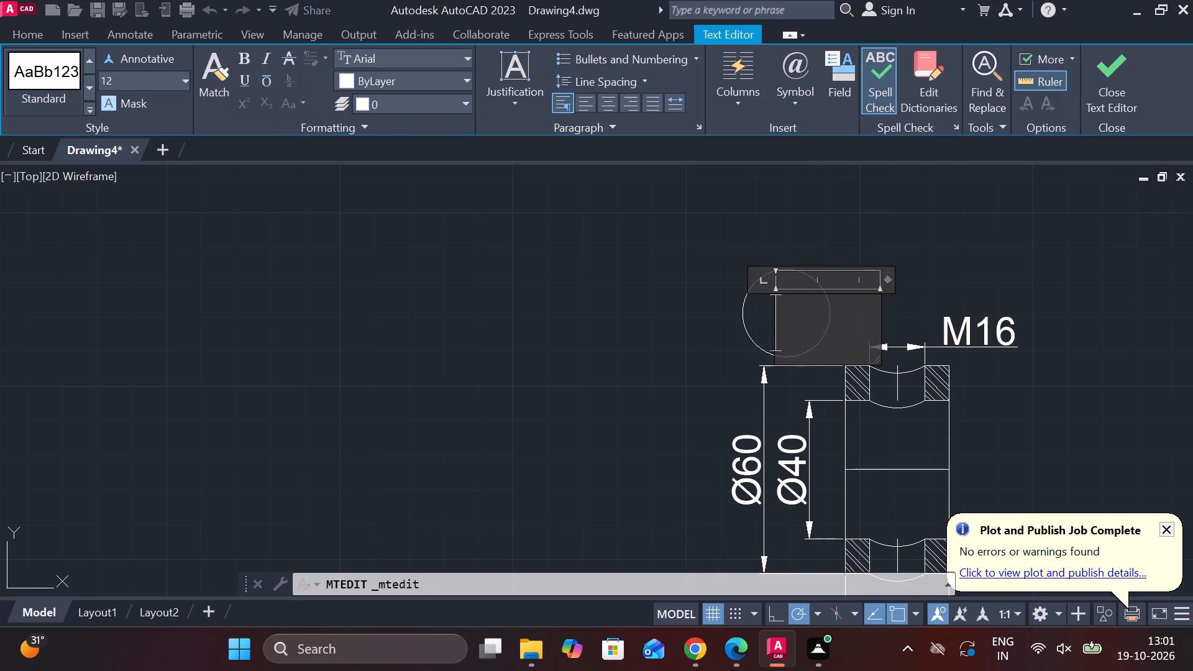
pyautogui.press('8')
pyautogui.click(1090, 86)
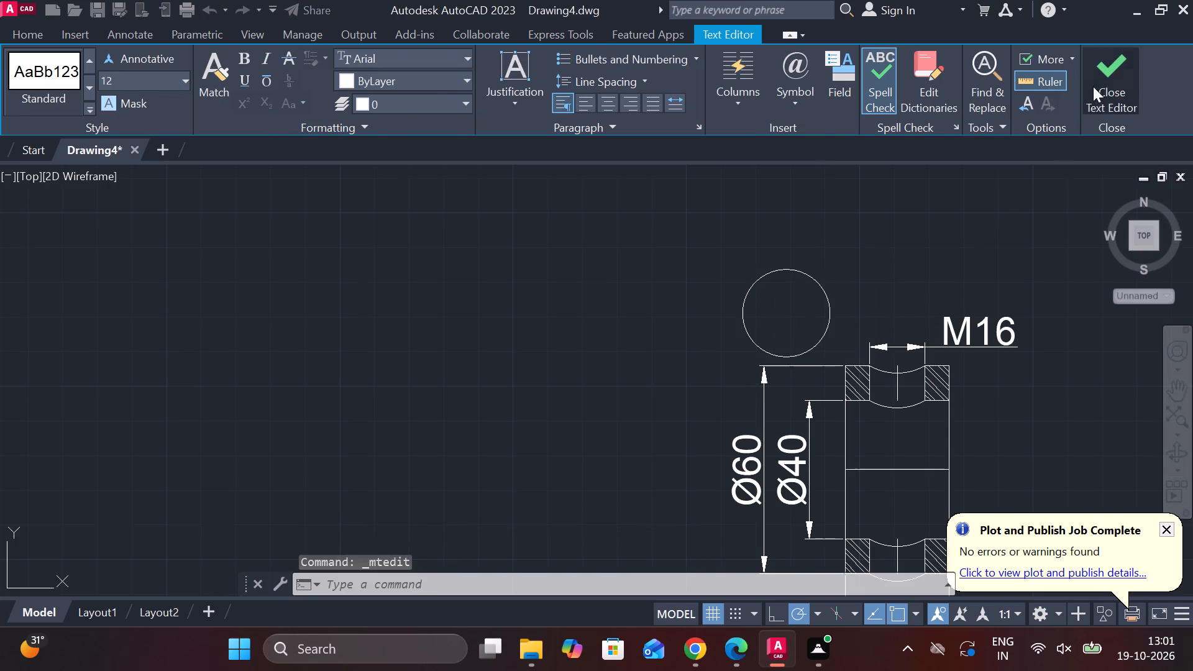
# Move the complete part 8 view with its dimensions and circled number next to the part 9 view, above part 17.
pyautogui.scroll(-2, 877, 422)
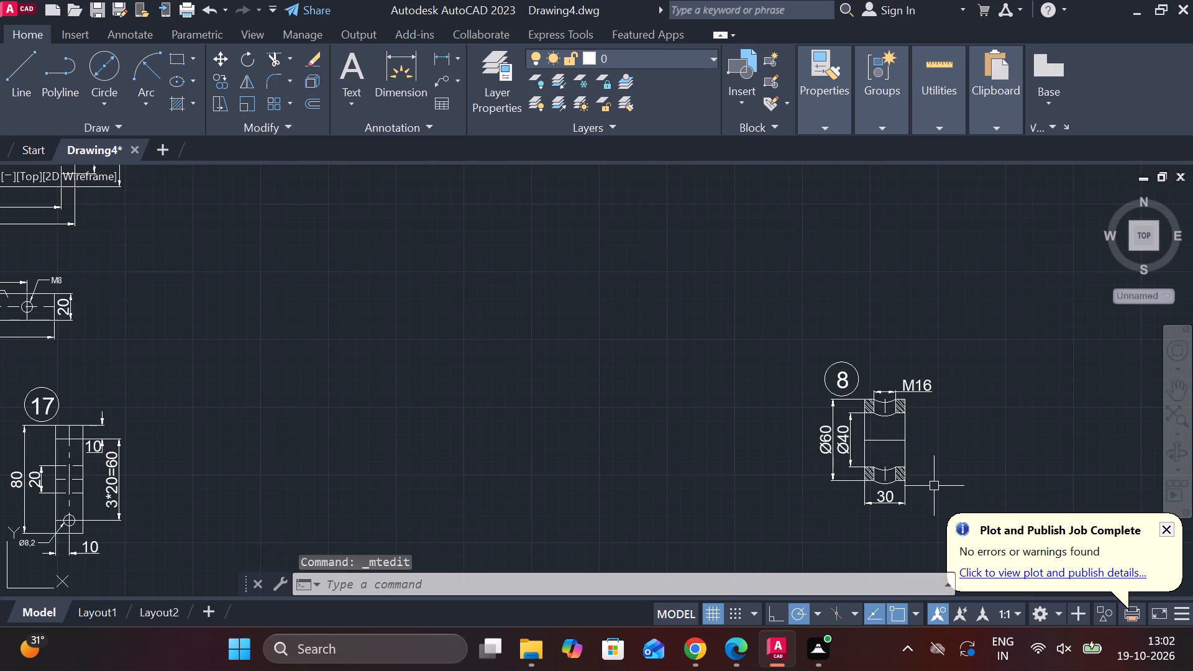
pyautogui.scroll(1, 934, 485)
pyautogui.click(665, 256)
pyautogui.moveTo(795, 294); pyautogui.dragTo(725, 193, button='middle')
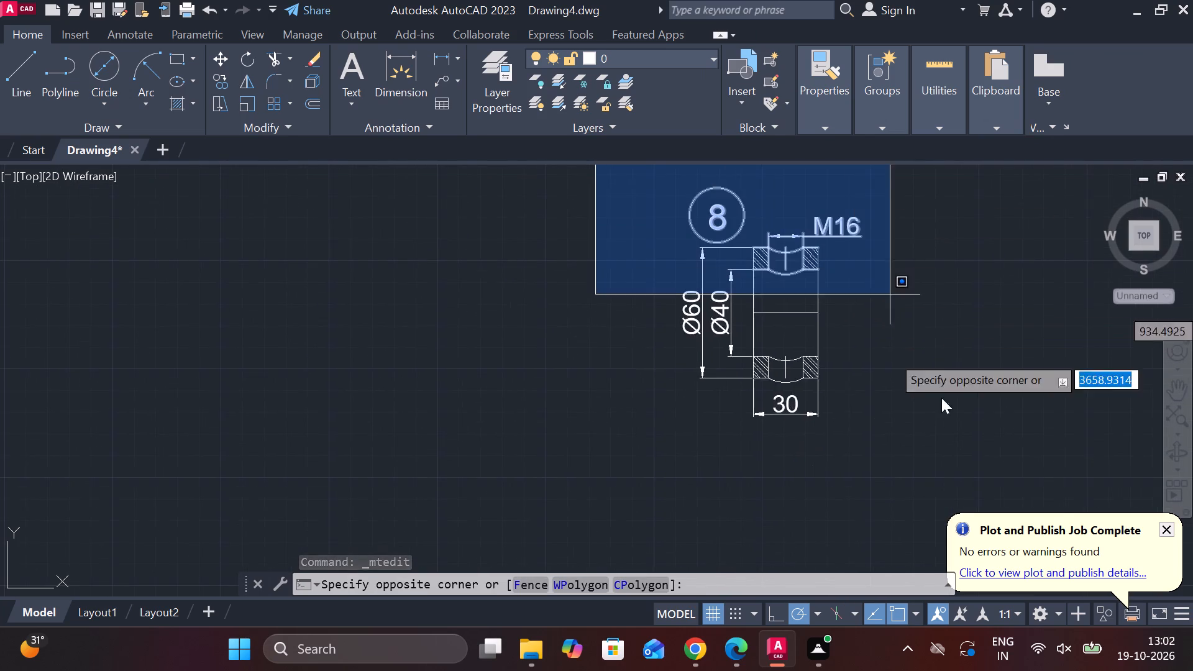
pyautogui.click(946, 482)
pyautogui.press('m')
pyautogui.press('Return')
pyautogui.click(911, 421)
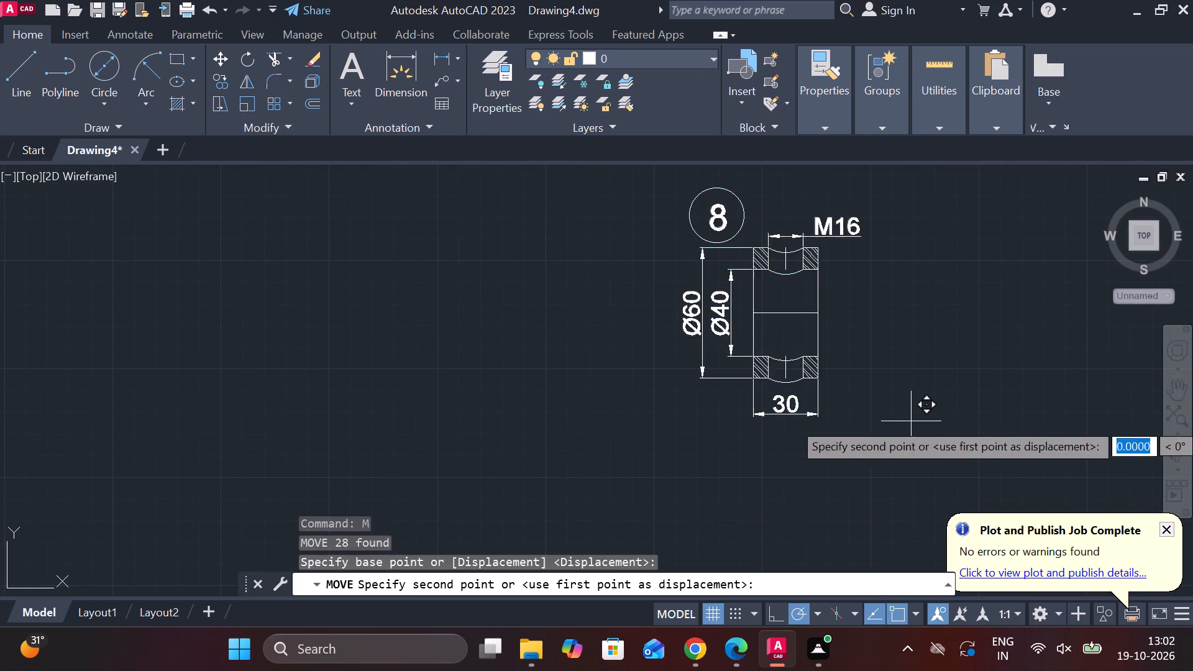
pyautogui.scroll(-3, 907, 421)
pyautogui.moveTo(680, 505); pyautogui.dragTo(774, 413, button='middle')
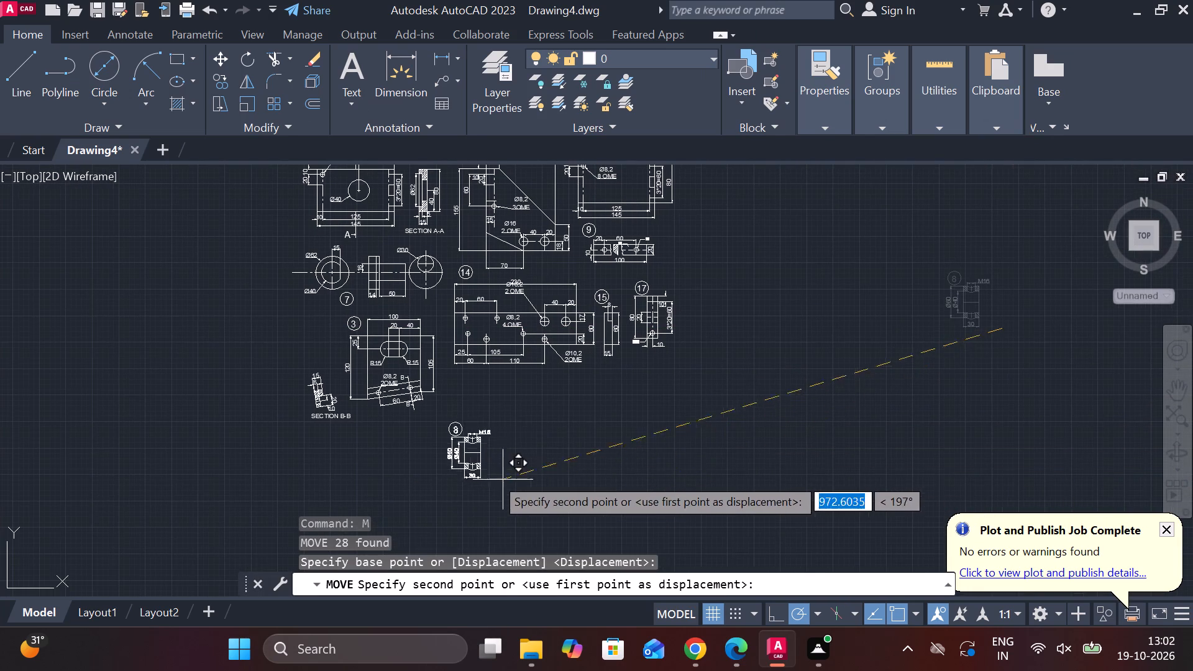
pyautogui.click(723, 278)
# Set the linetype of the horizontal middle line in the part 8 view to DASHED.
pyautogui.scroll(2, 733, 270)
pyautogui.moveTo(742, 272); pyautogui.dragTo(779, 357, button='middle')
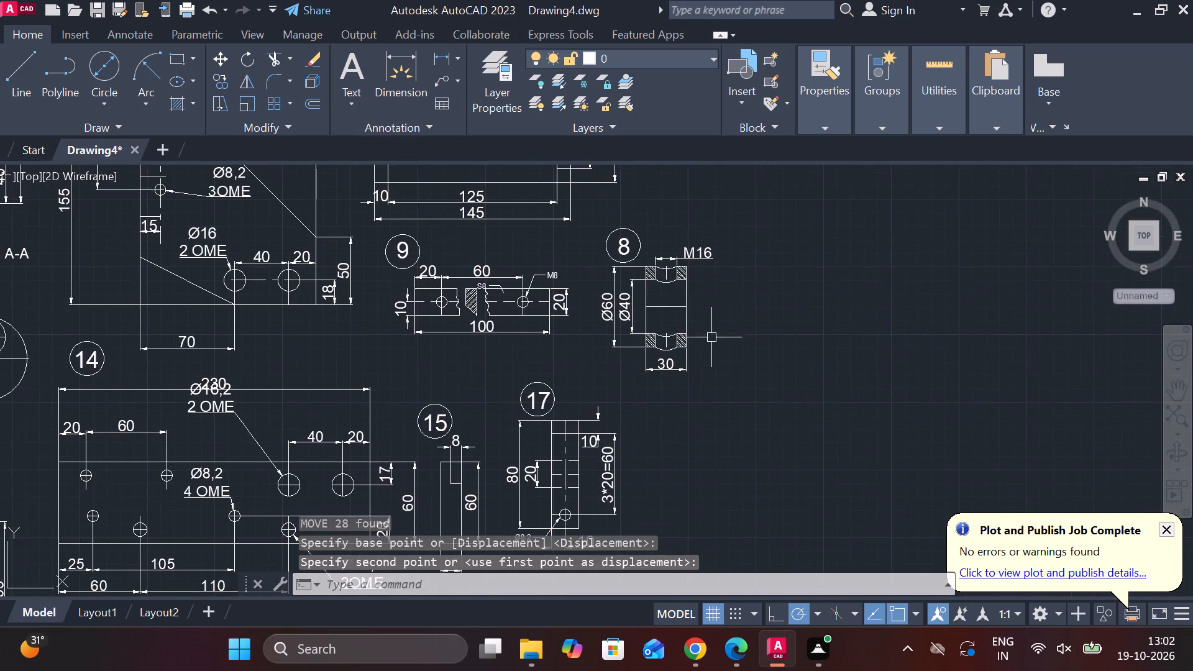
pyautogui.scroll(1, 709, 330)
pyautogui.press('Escape')
pyautogui.click(646, 288)
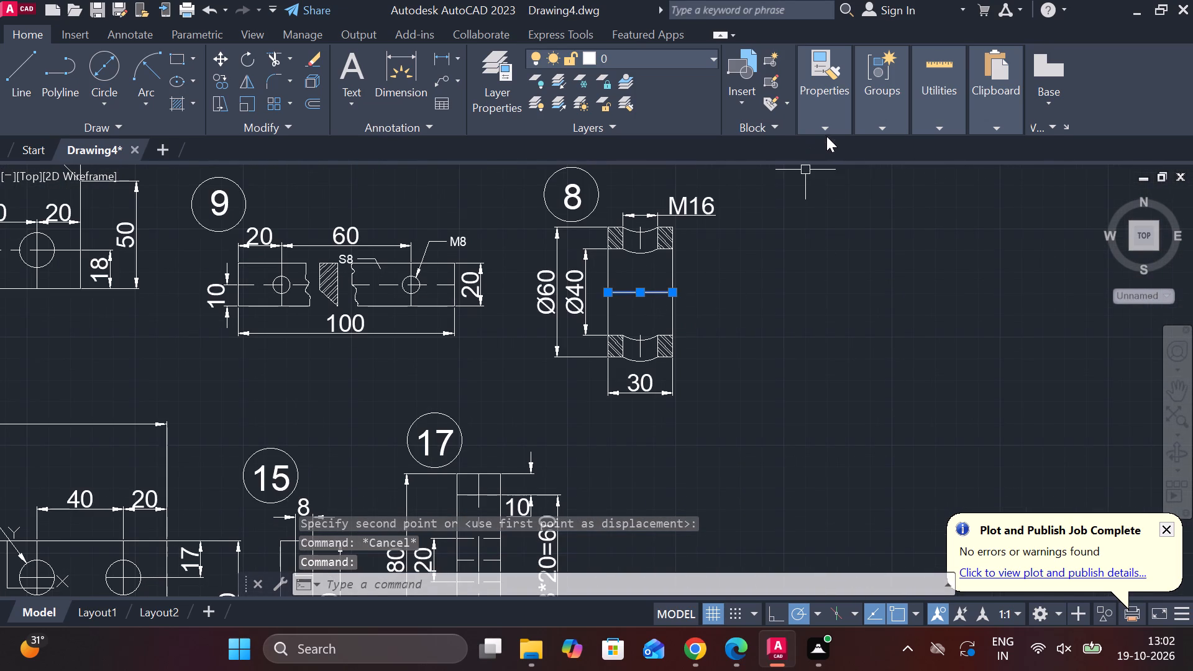
pyautogui.click(828, 129)
pyautogui.click(992, 186)
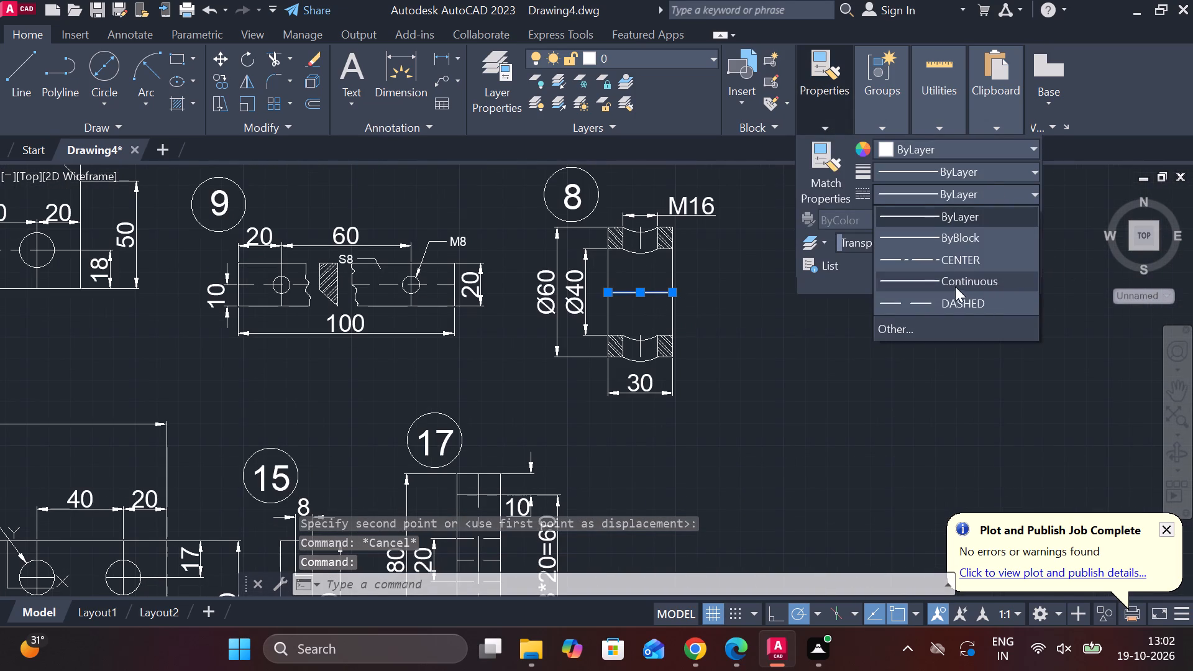
pyautogui.click(936, 306)
pyautogui.press('Escape')
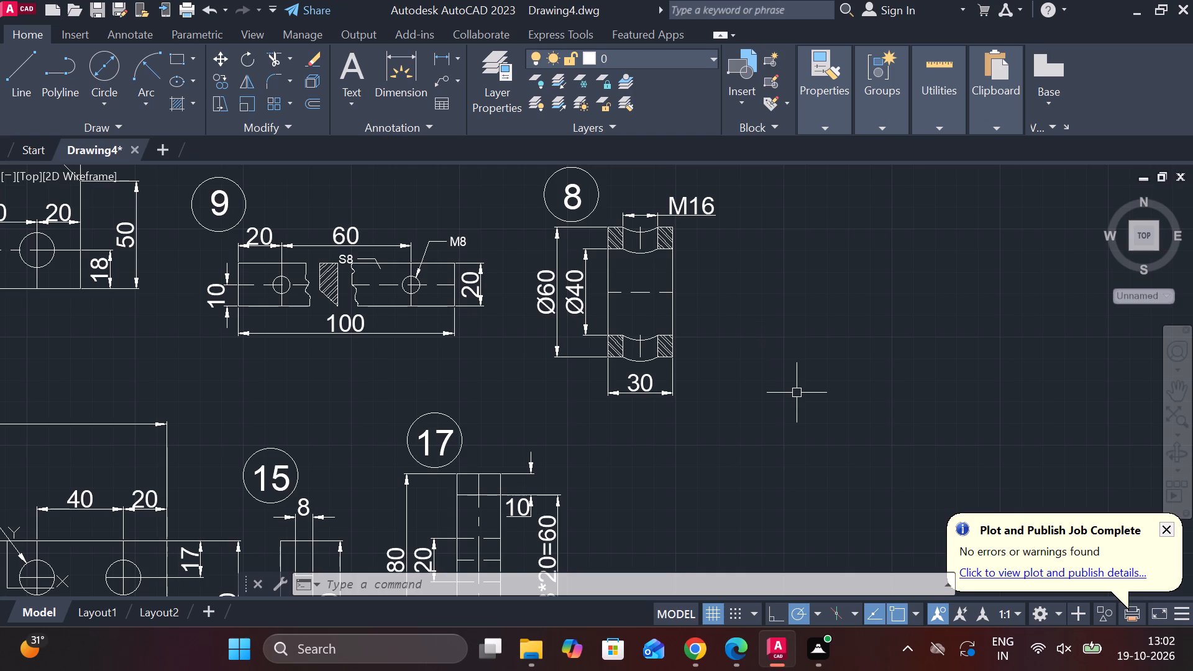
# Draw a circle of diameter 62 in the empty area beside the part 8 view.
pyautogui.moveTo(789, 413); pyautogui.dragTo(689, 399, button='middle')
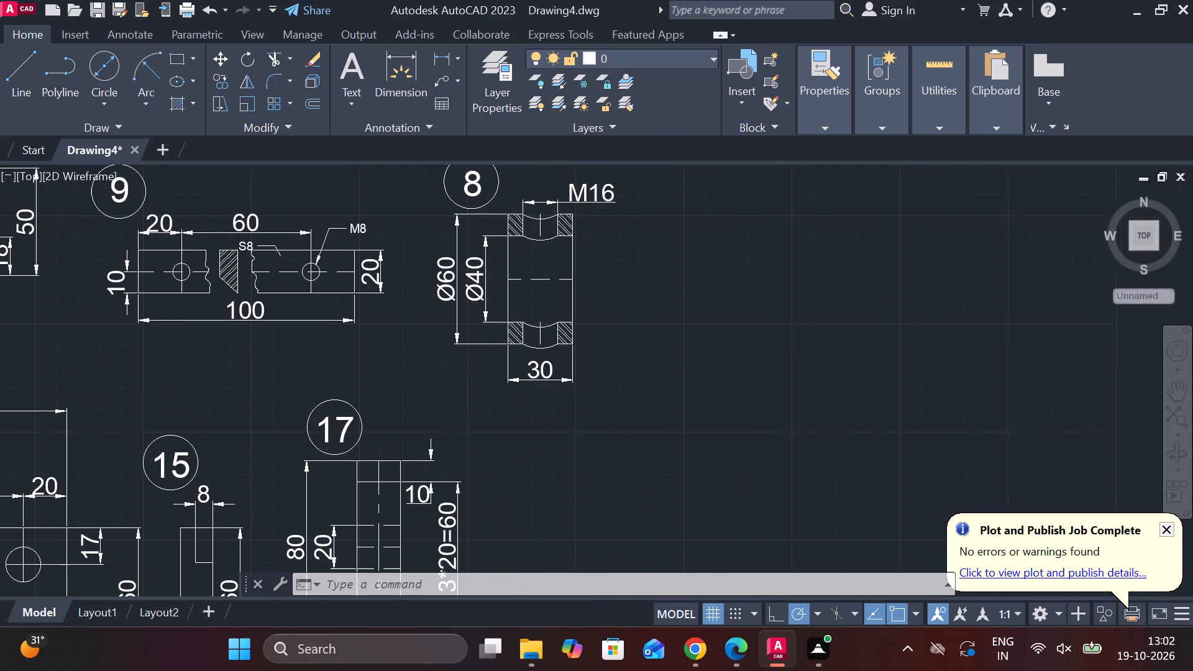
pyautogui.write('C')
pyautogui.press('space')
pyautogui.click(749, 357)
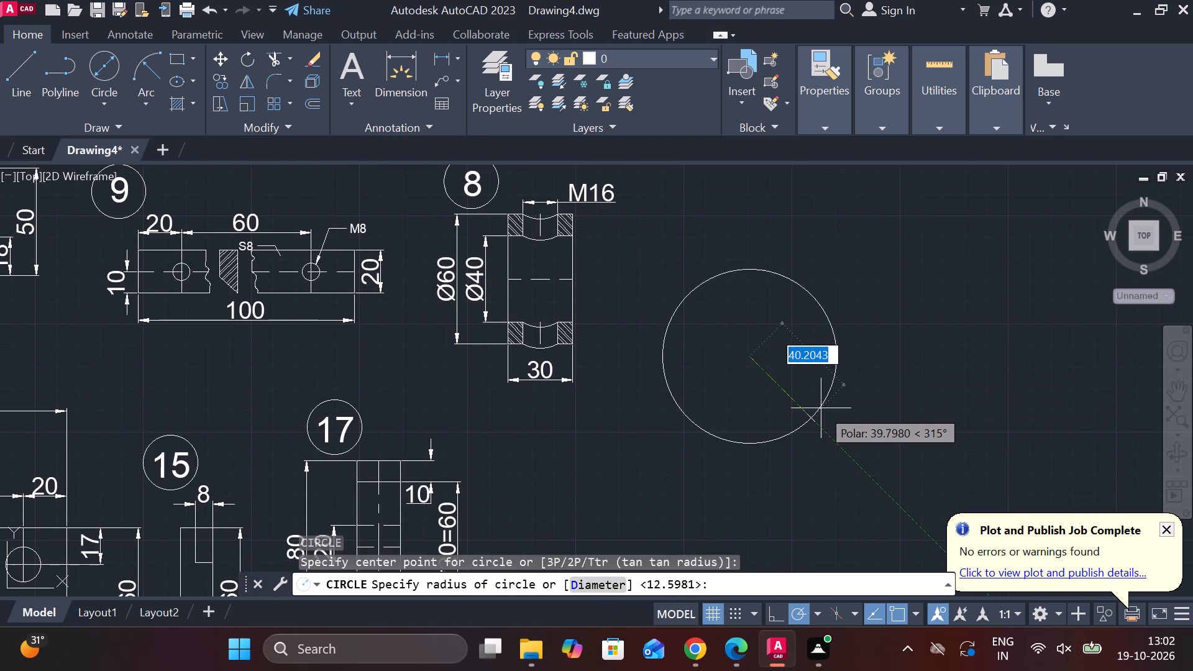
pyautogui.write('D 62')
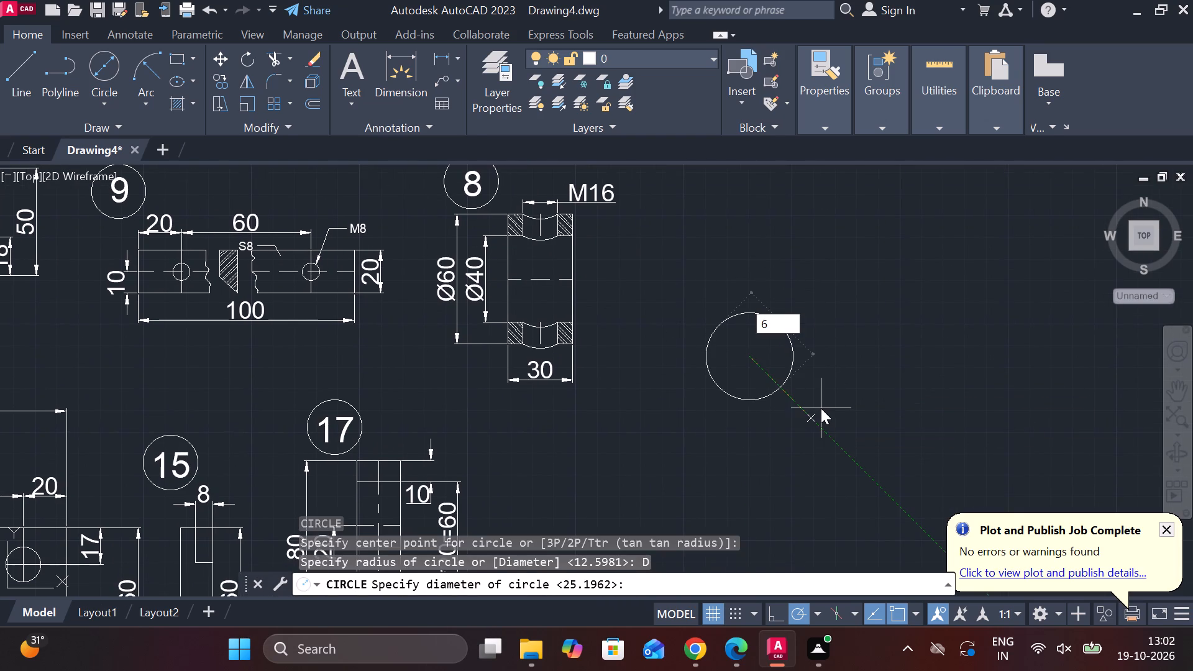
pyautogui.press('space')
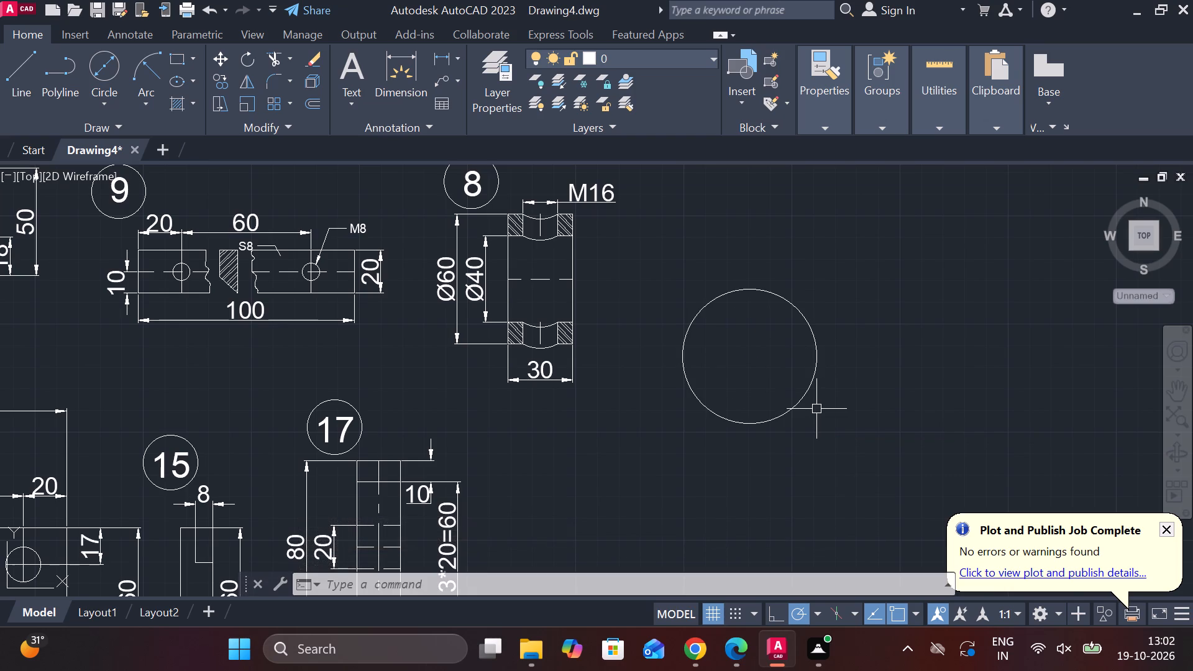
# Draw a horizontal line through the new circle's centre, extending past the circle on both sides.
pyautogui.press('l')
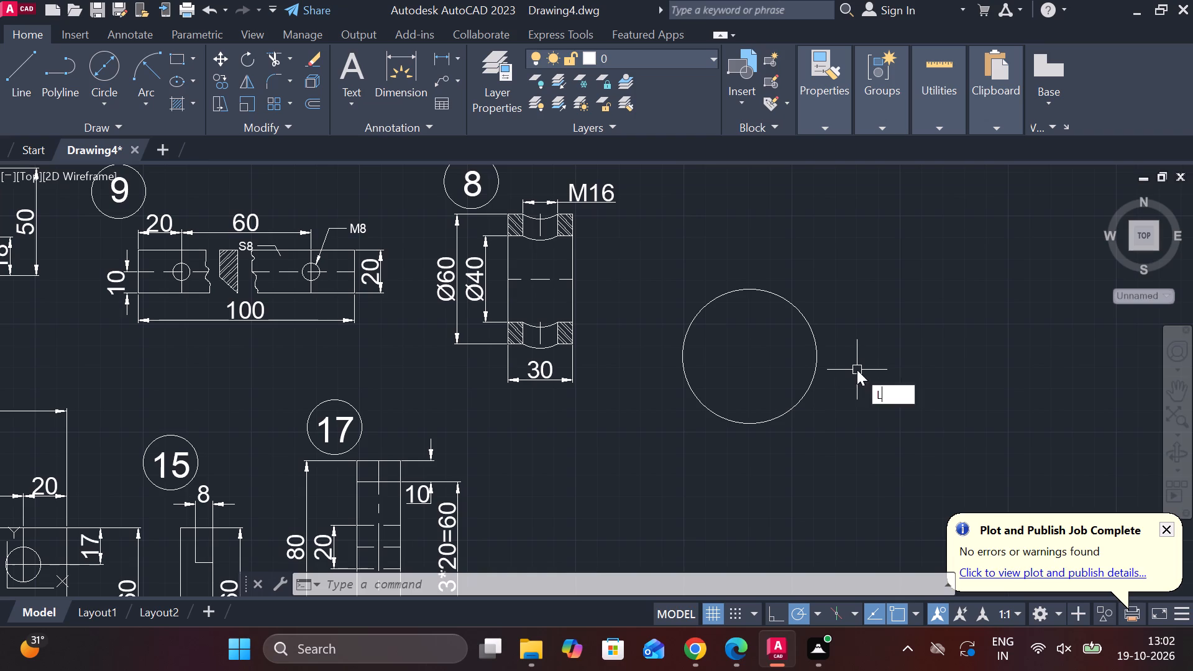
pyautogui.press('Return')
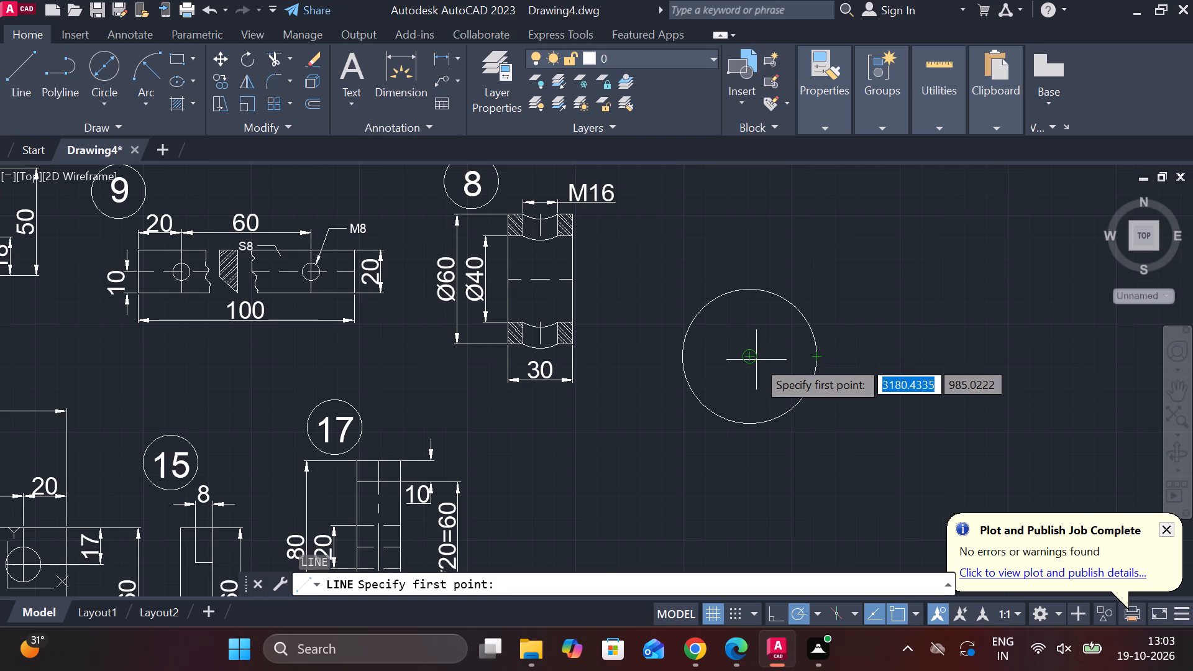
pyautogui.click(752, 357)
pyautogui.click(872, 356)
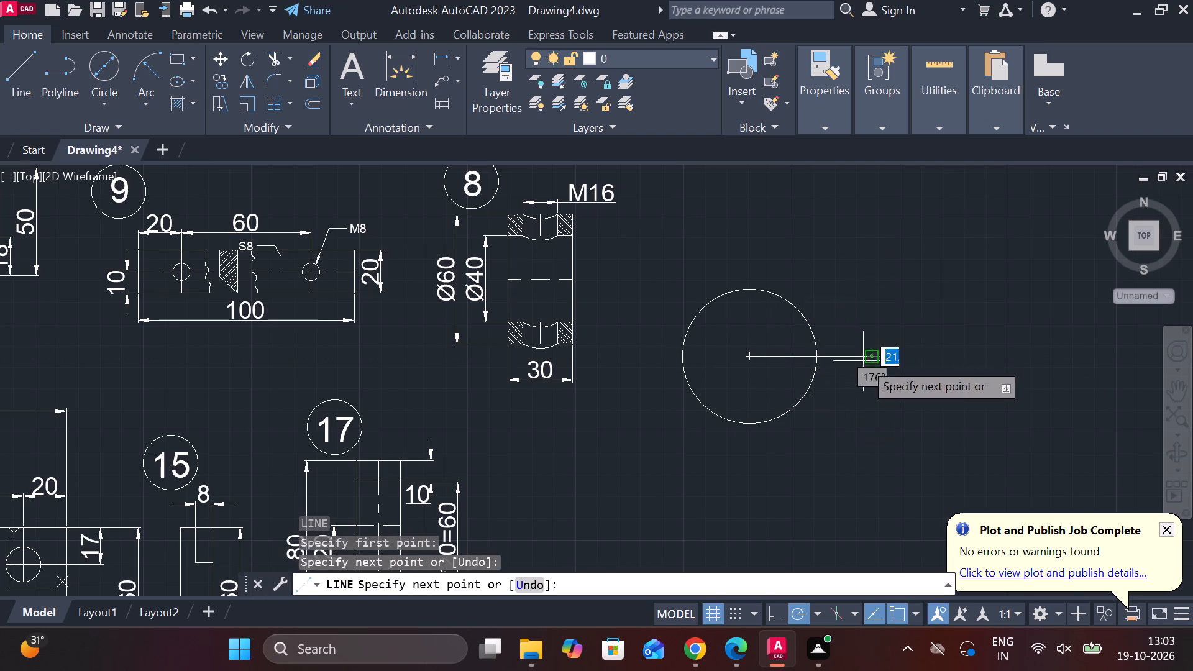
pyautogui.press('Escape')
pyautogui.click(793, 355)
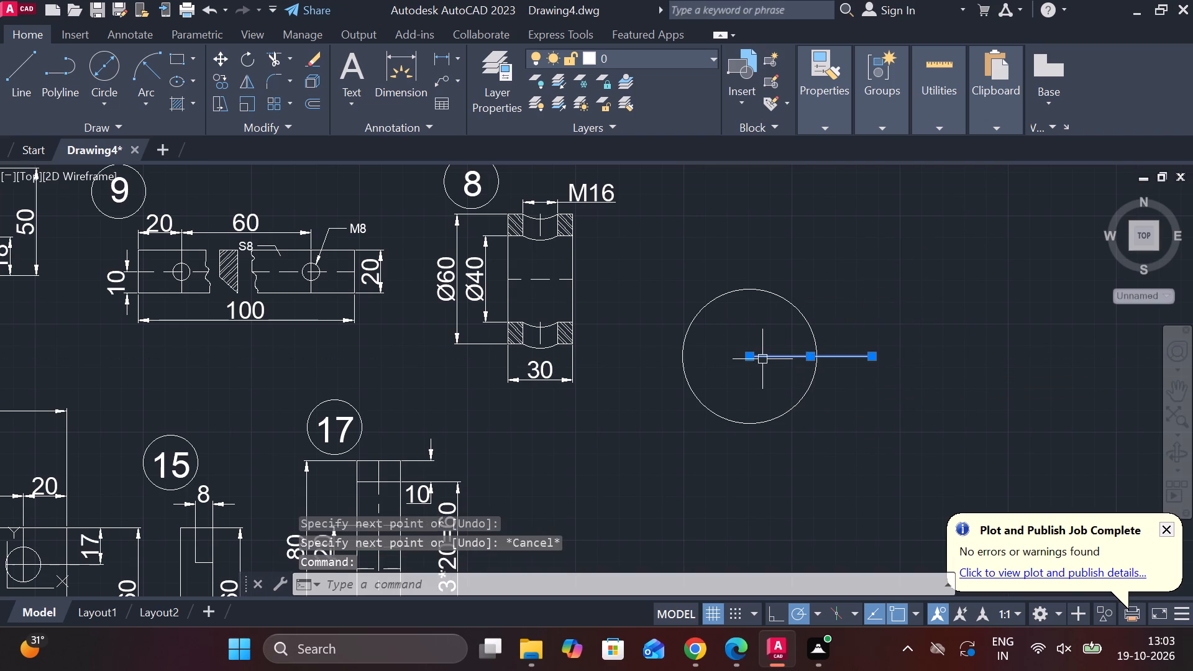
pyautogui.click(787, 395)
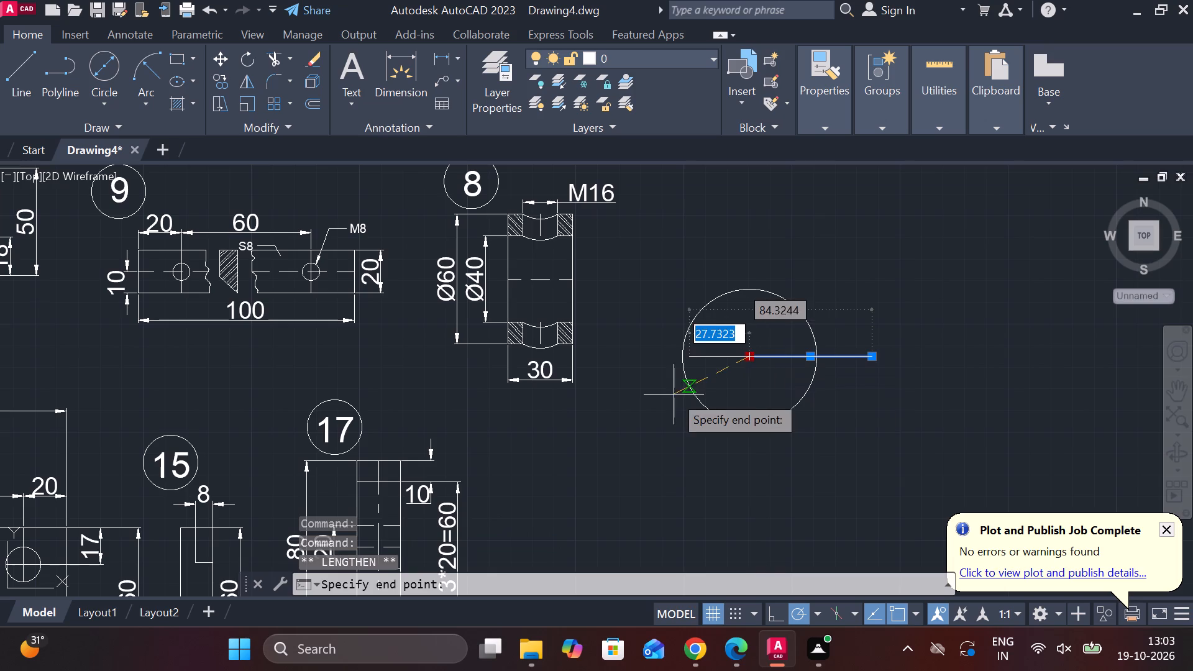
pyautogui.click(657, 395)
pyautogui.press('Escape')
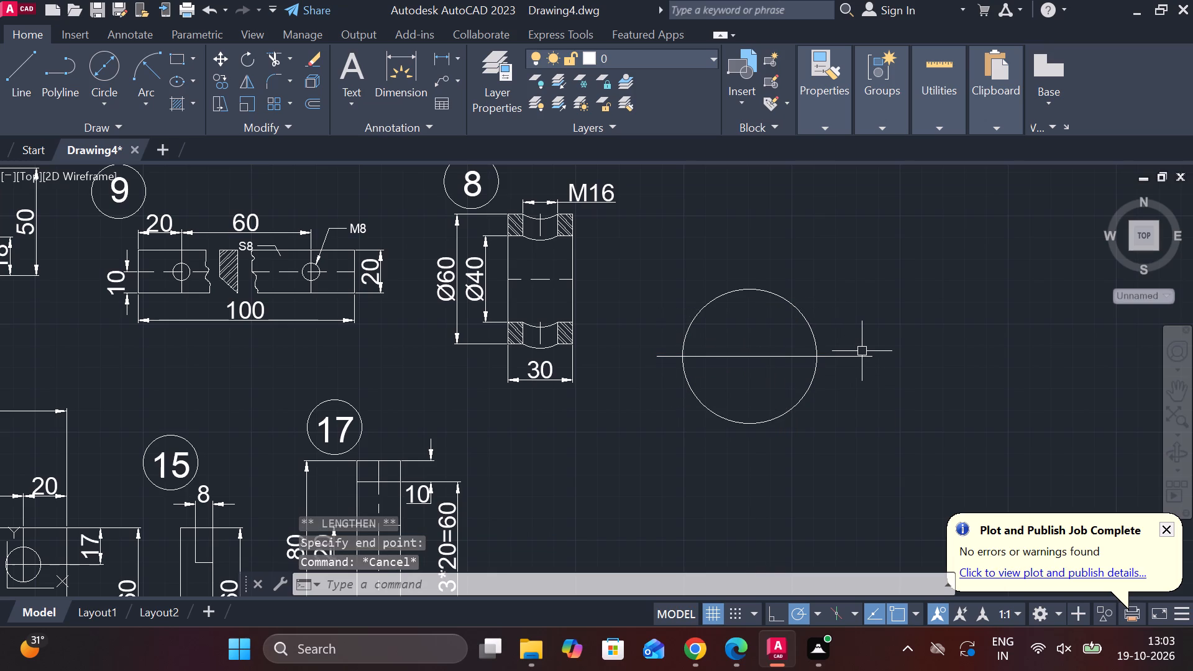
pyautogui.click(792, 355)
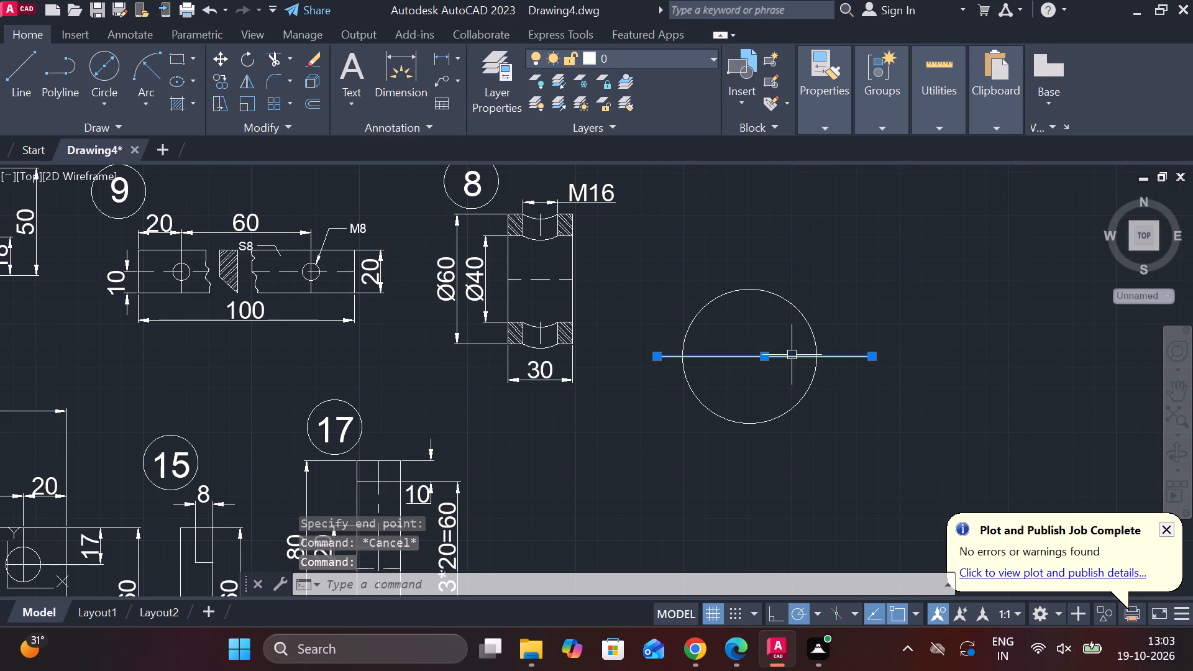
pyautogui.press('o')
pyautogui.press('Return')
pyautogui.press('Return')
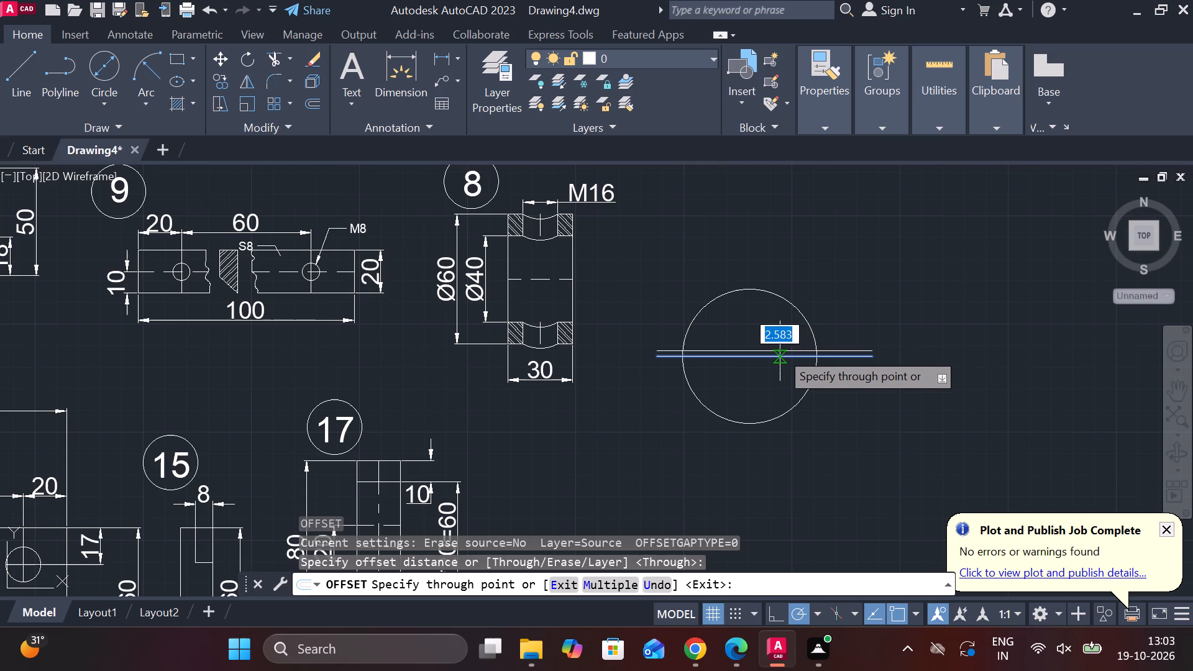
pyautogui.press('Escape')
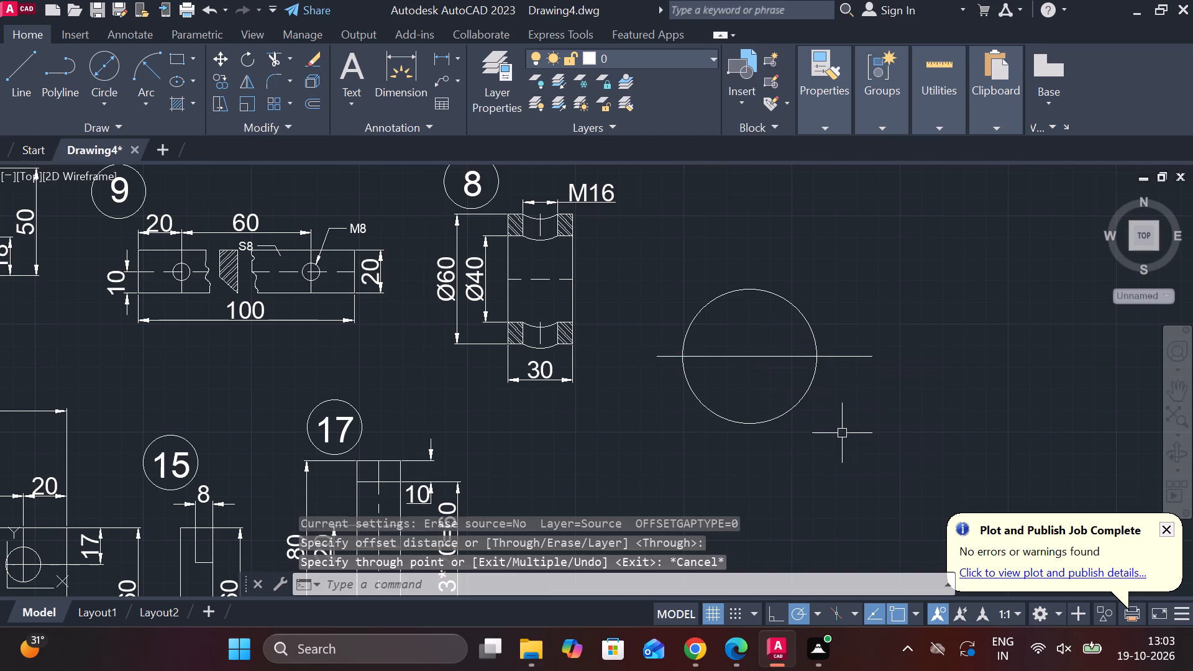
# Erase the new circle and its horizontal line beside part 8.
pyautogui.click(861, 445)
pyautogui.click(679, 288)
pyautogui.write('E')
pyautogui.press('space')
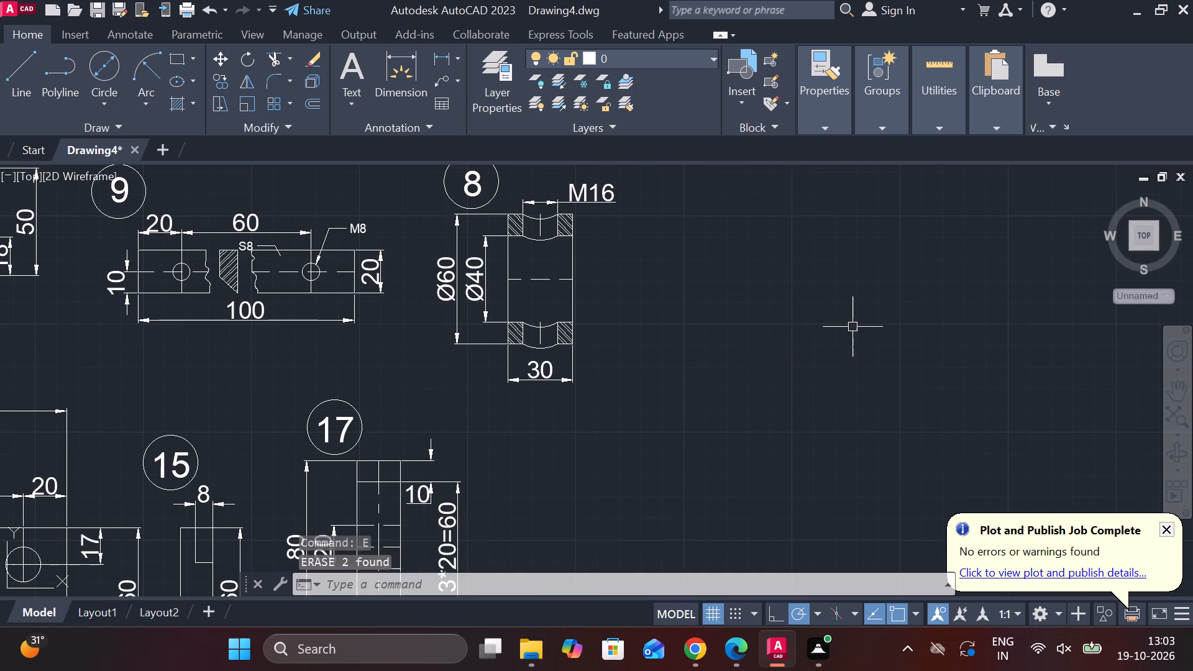
# Copy part 7's end view with the Ø30 circle, its centre lines and dimension to the empty area above and beyond part 8.
pyautogui.scroll(-3, 836, 329)
pyautogui.scroll(2, 449, 315)
pyautogui.scroll(2, 705, 388)
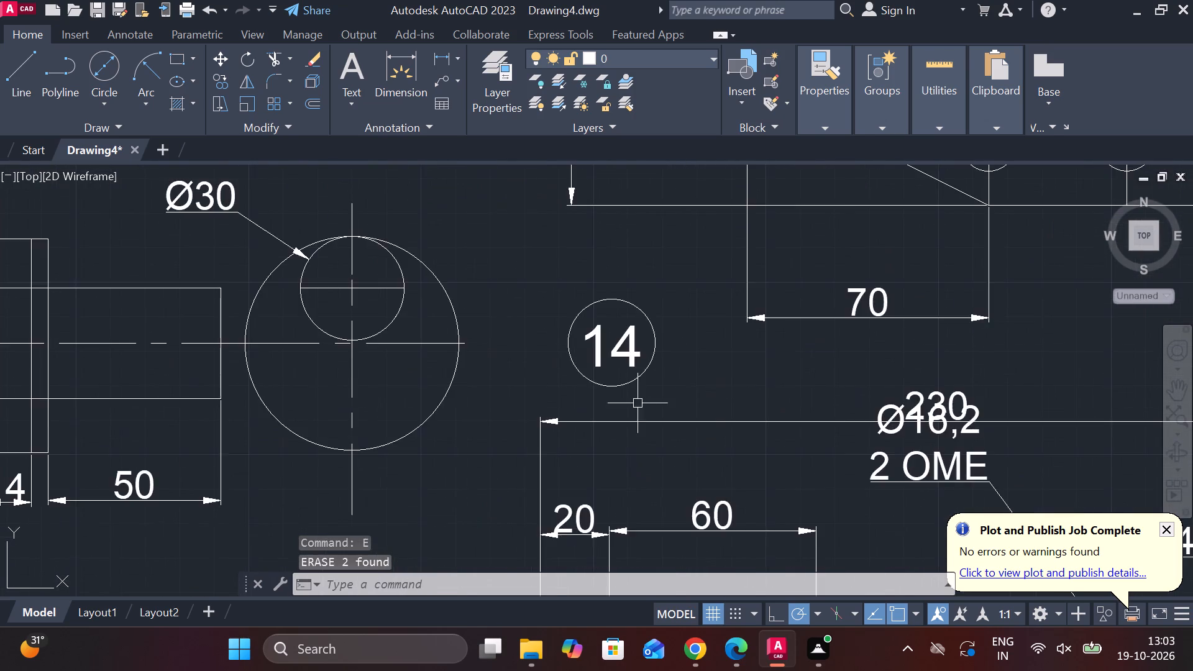
pyautogui.scroll(-2, 630, 403)
pyautogui.moveTo(524, 406); pyautogui.dragTo(602, 417, button='middle')
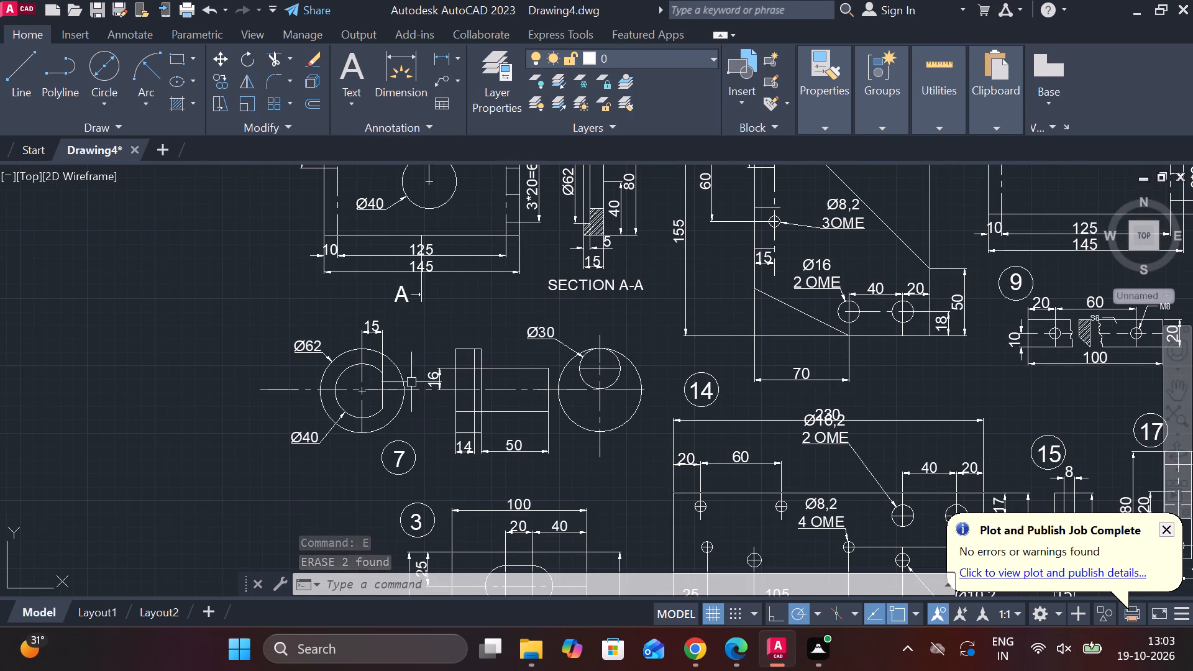
pyautogui.moveTo(437, 378); pyautogui.dragTo(454, 380, button='middle')
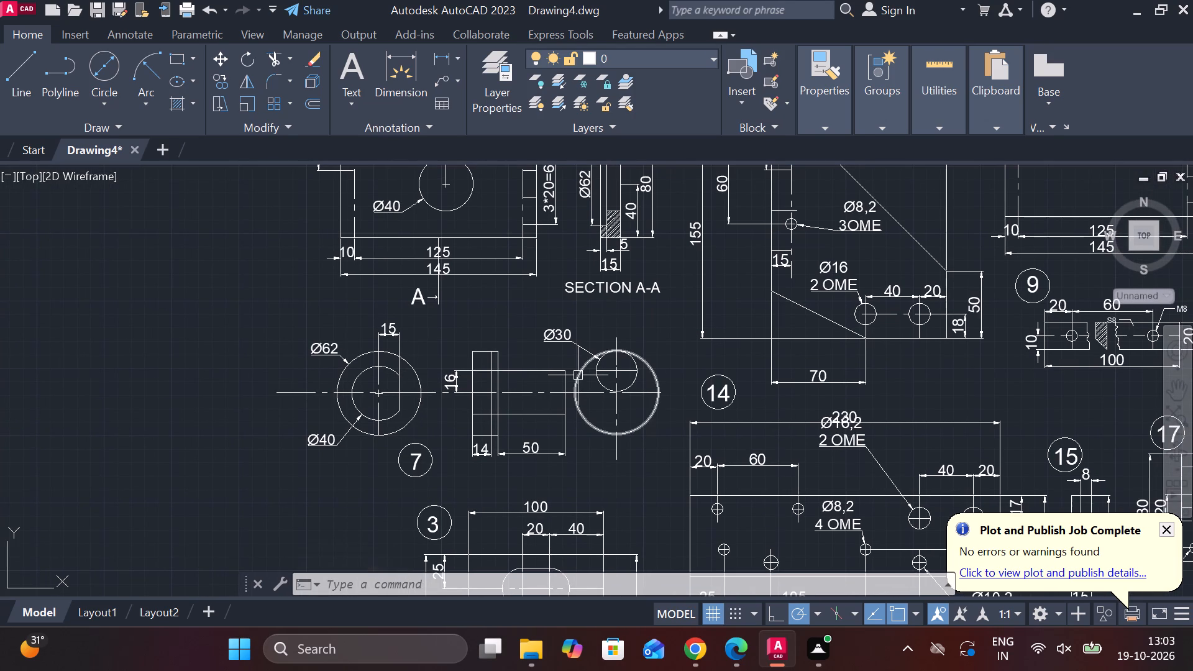
pyautogui.moveTo(466, 380); pyautogui.dragTo(524, 383, button='middle')
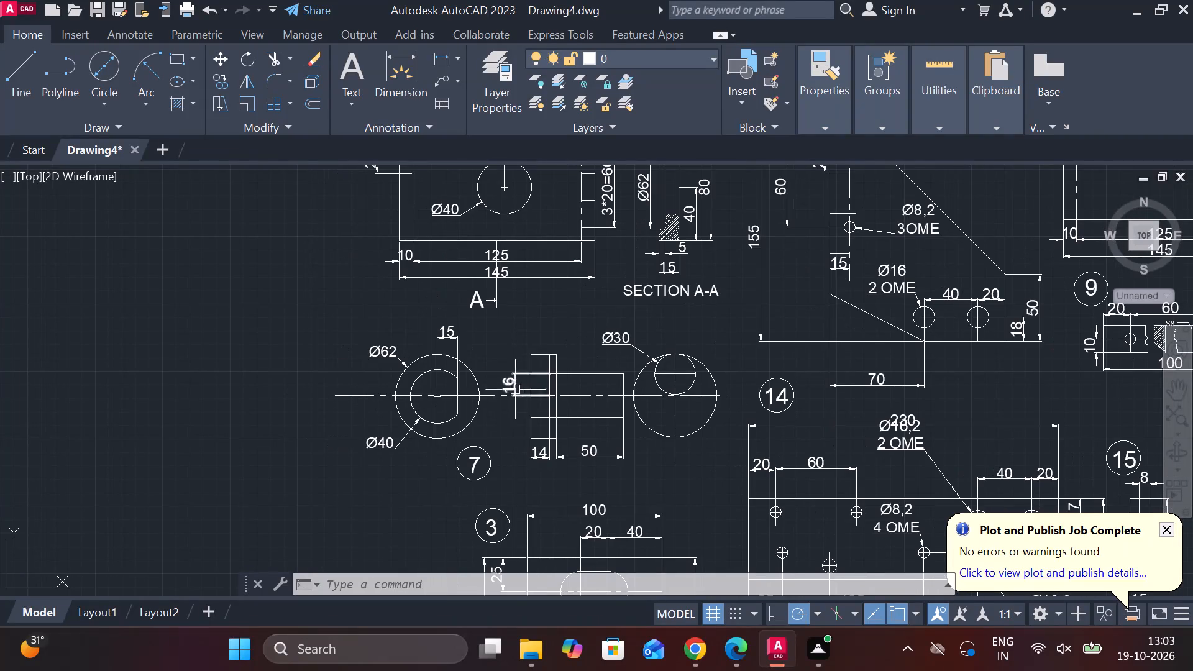
pyautogui.scroll(2, 702, 397)
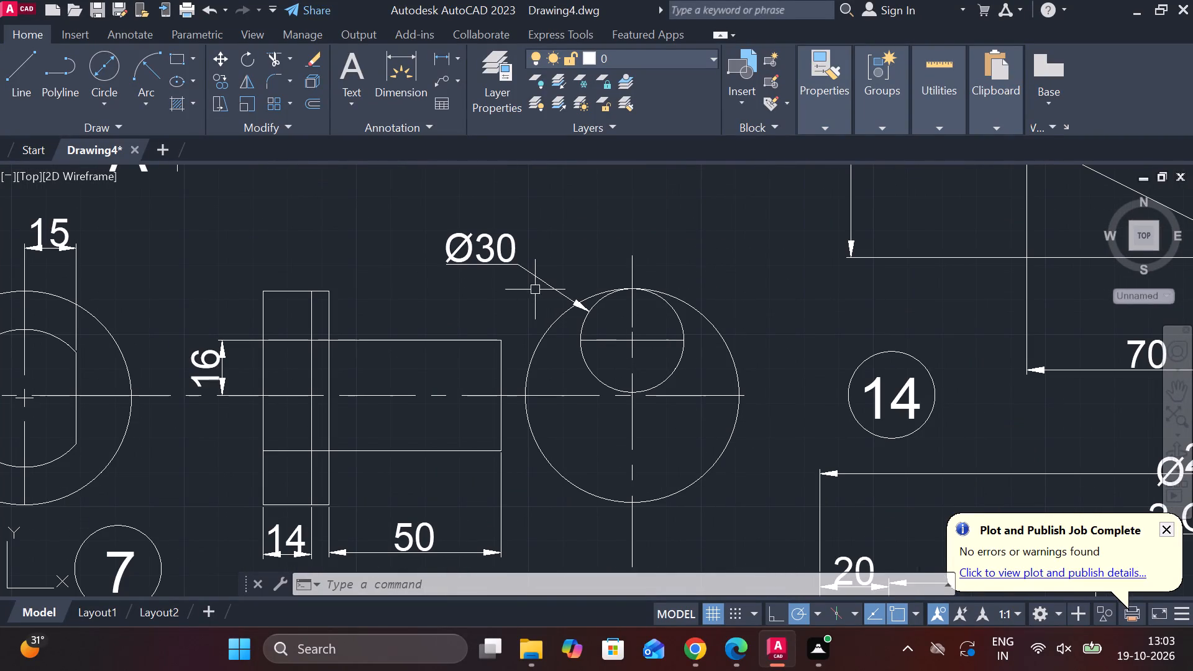
pyautogui.click(445, 220)
pyautogui.press('Escape')
pyautogui.press('`')
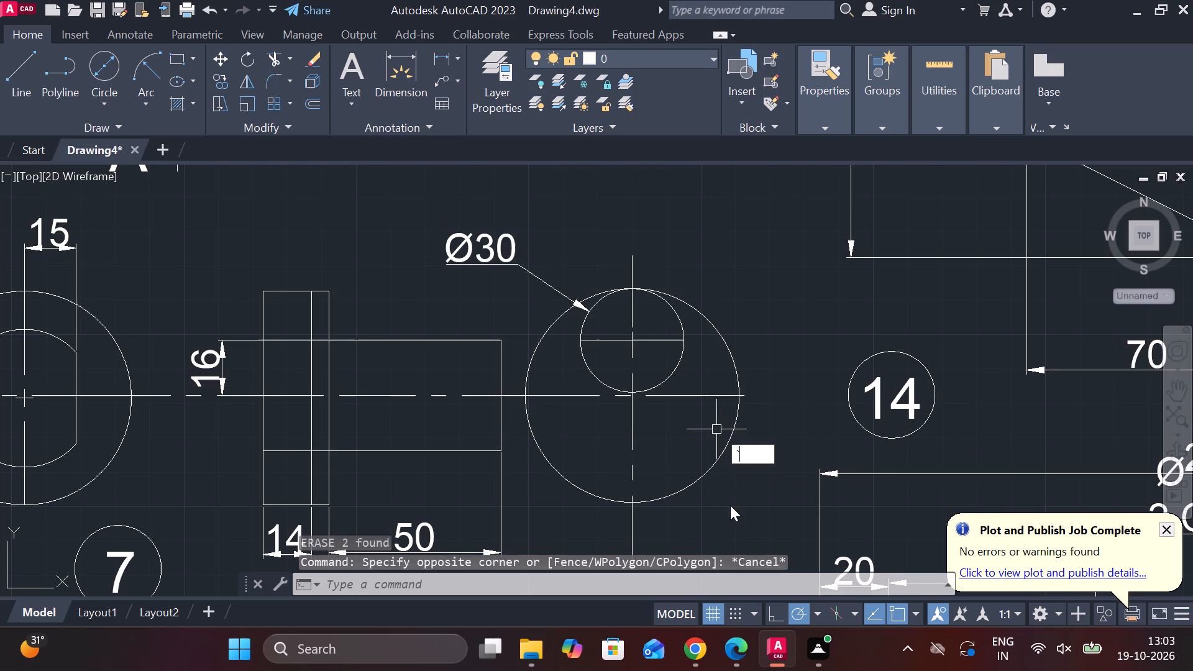
pyautogui.press('Escape')
pyautogui.click(747, 504)
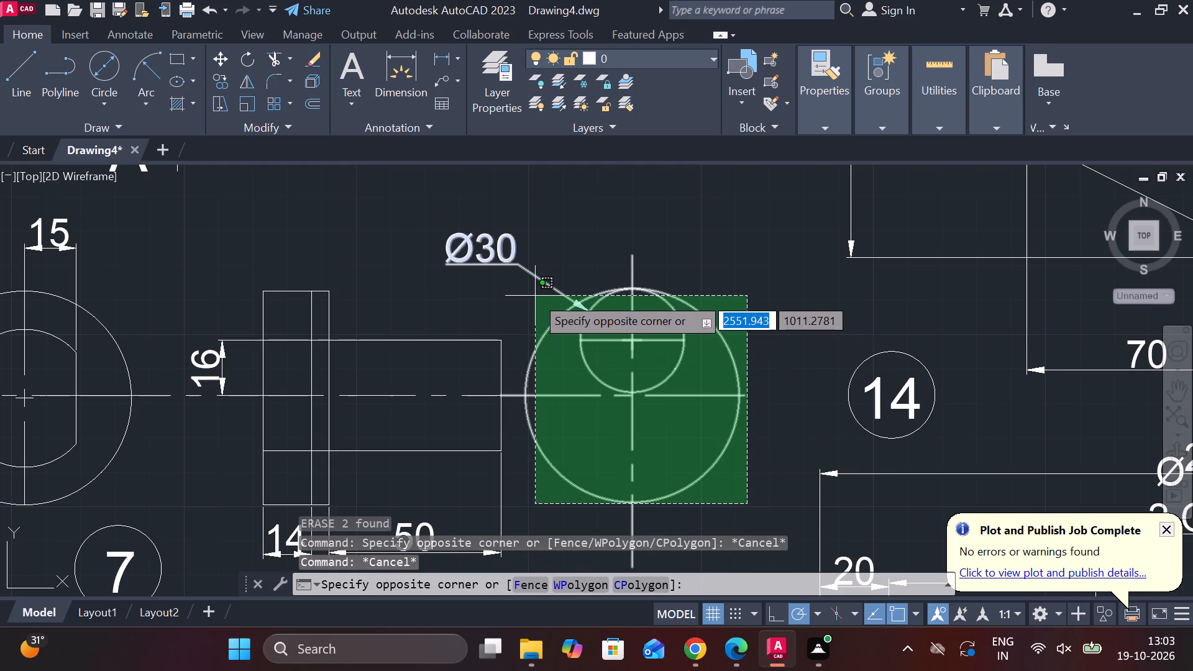
pyautogui.click(527, 291)
pyautogui.write('CO')
pyautogui.press('Return')
pyautogui.click(676, 445)
pyautogui.scroll(-2, 749, 417)
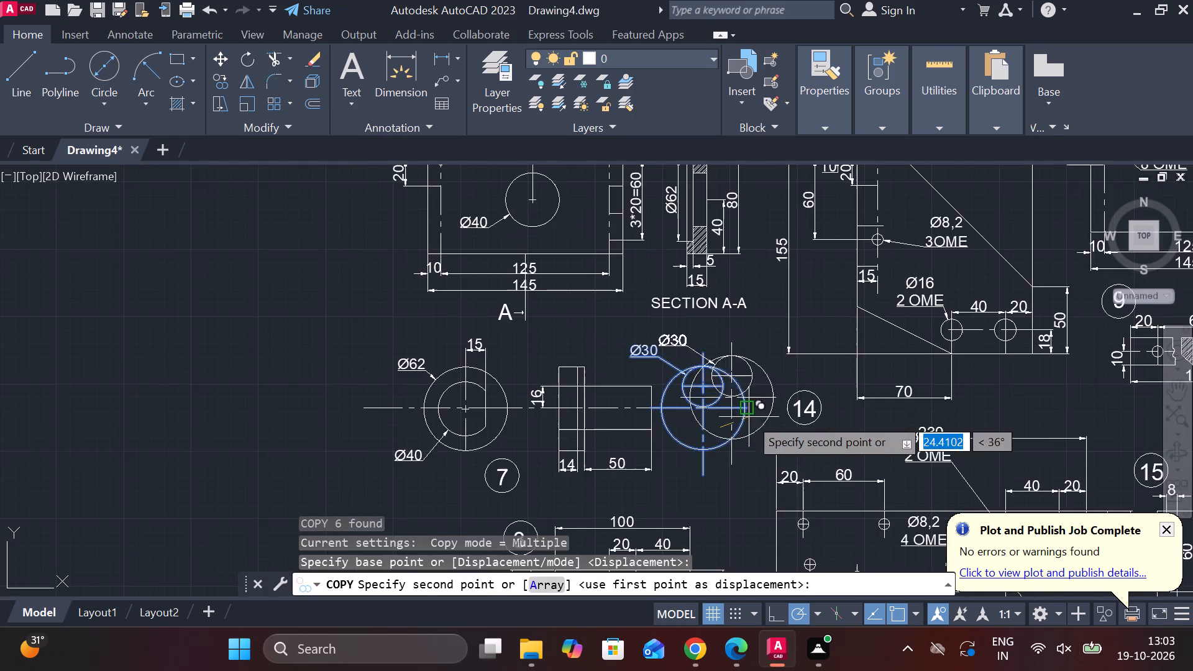
pyautogui.moveTo(735, 415); pyautogui.dragTo(532, 452, button='middle')
pyautogui.scroll(-1, 776, 398)
pyautogui.moveTo(776, 398); pyautogui.dragTo(416, 438, button='middle')
pyautogui.scroll(2, 784, 381)
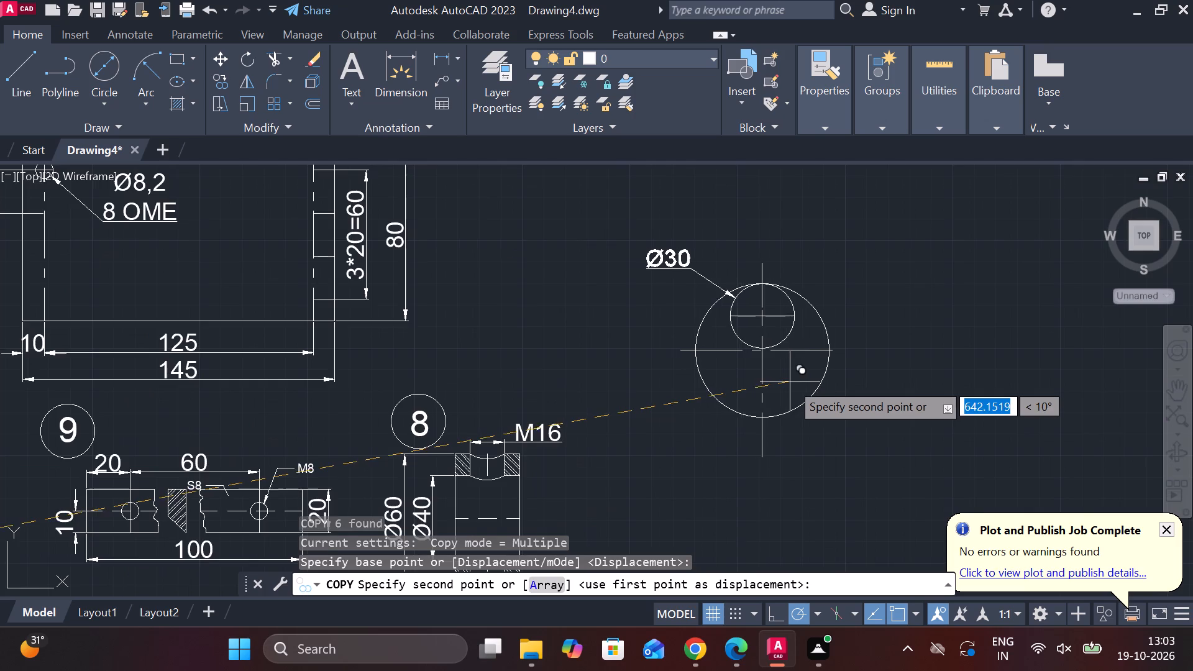
pyautogui.scroll(1, 790, 381)
pyautogui.click(790, 381)
pyautogui.press('Escape')
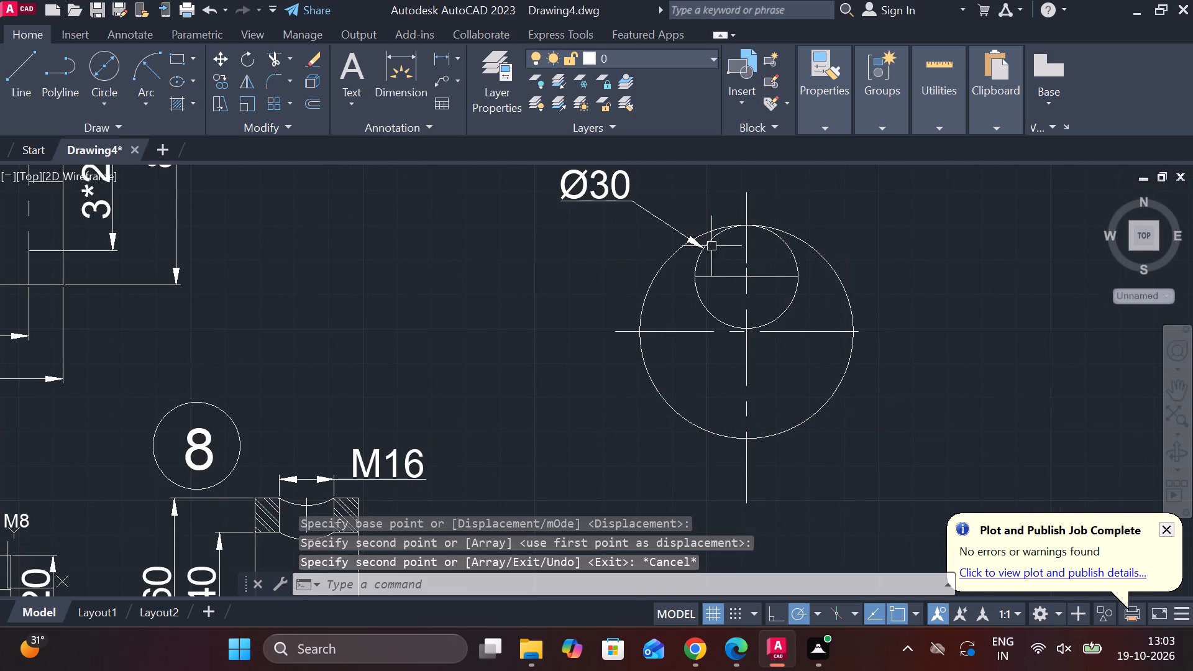
# Erase the Ø30 dimension from the copied end view.
pyautogui.click(668, 231)
pyautogui.write('E')
pyautogui.press('space')
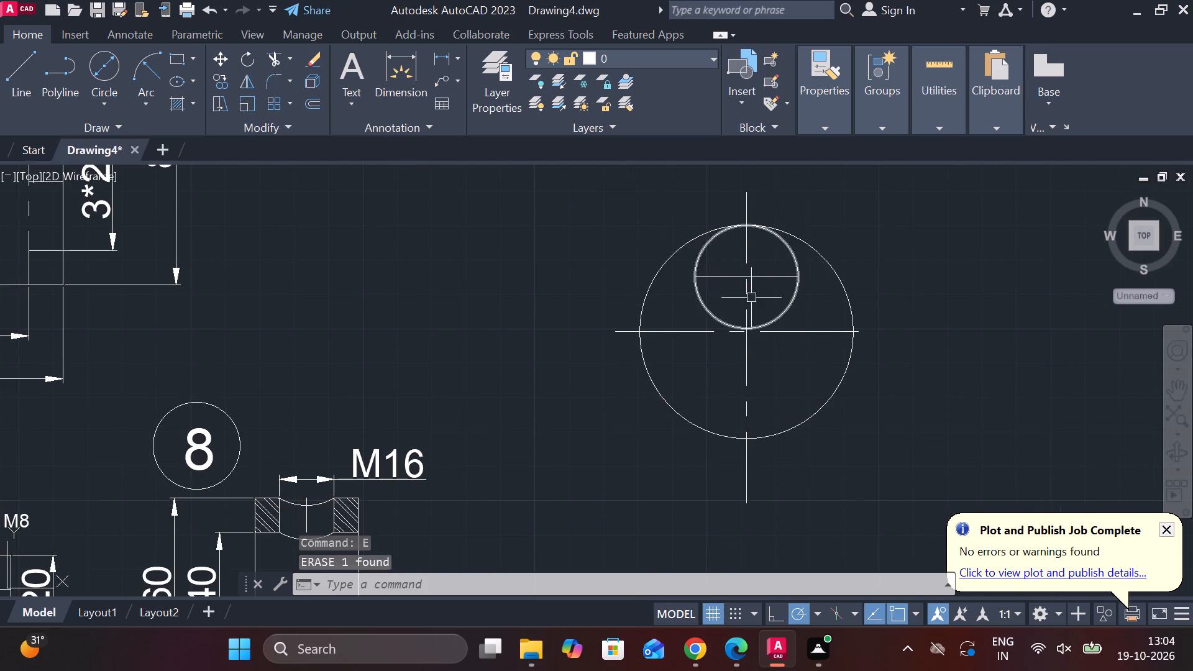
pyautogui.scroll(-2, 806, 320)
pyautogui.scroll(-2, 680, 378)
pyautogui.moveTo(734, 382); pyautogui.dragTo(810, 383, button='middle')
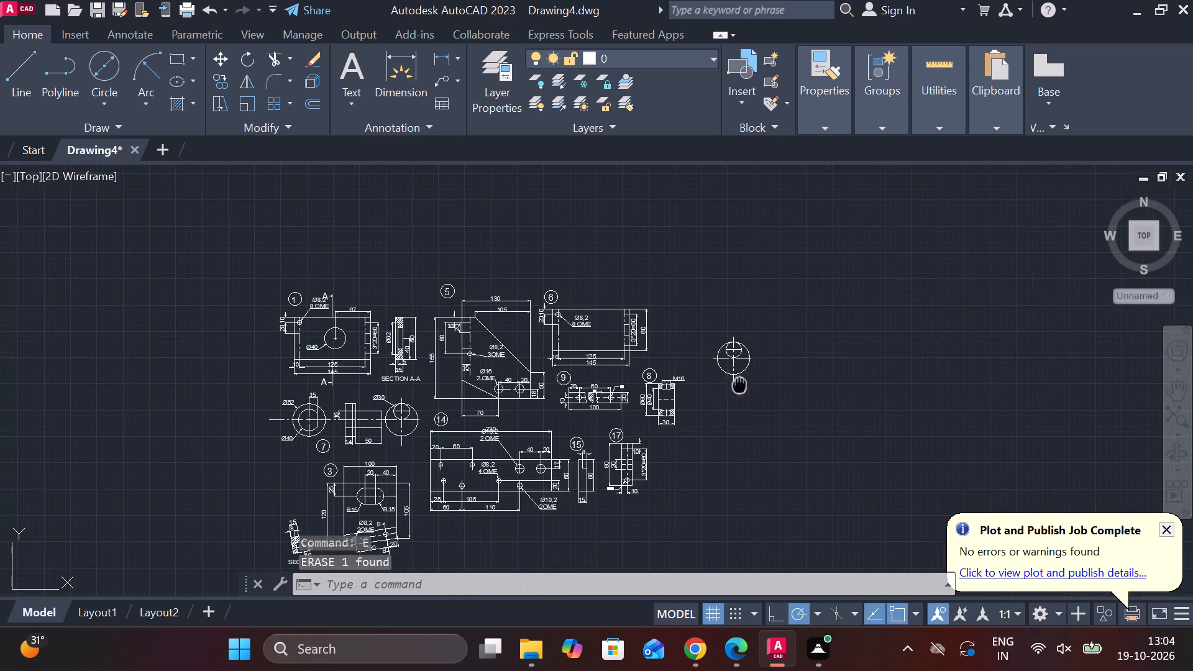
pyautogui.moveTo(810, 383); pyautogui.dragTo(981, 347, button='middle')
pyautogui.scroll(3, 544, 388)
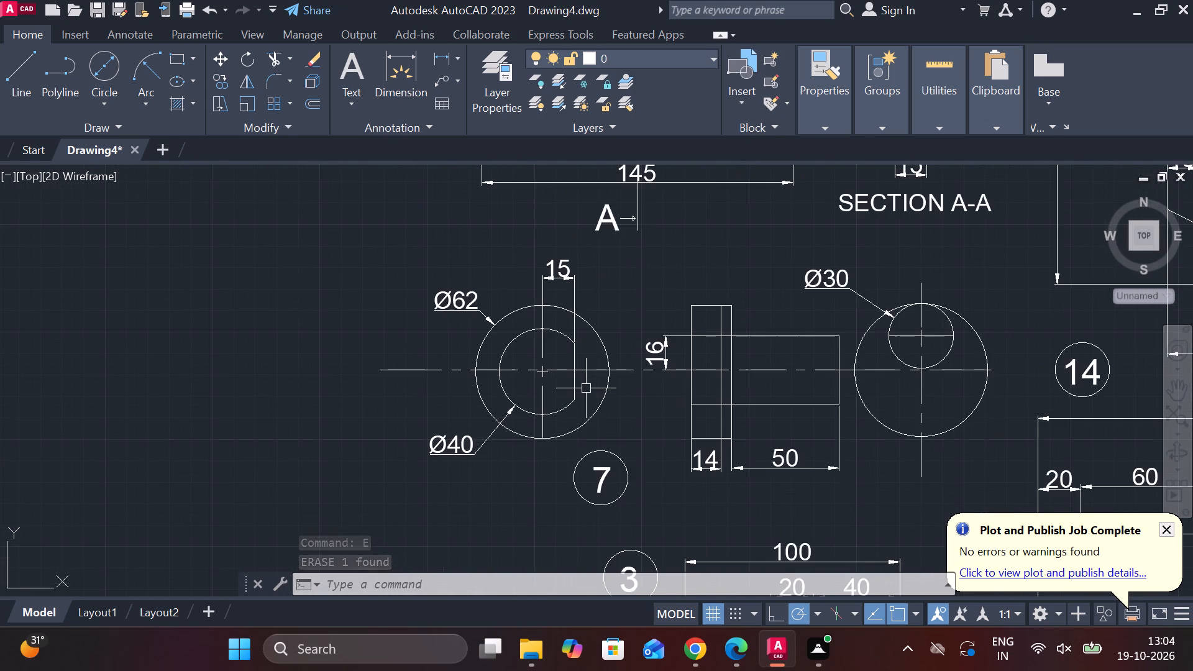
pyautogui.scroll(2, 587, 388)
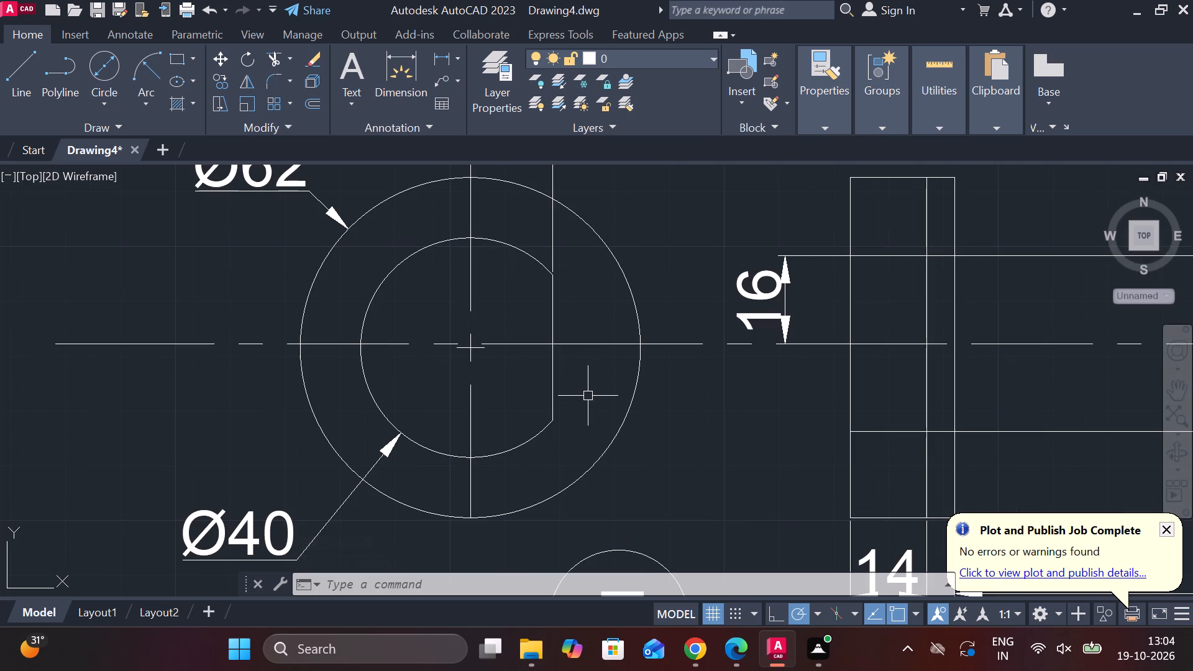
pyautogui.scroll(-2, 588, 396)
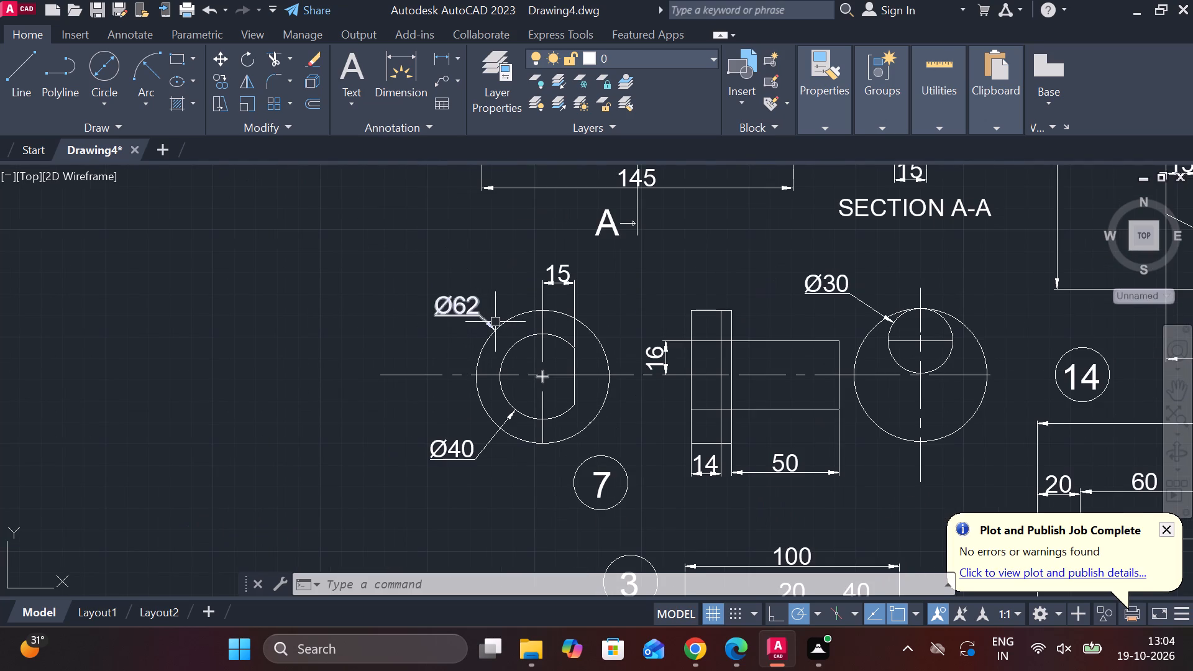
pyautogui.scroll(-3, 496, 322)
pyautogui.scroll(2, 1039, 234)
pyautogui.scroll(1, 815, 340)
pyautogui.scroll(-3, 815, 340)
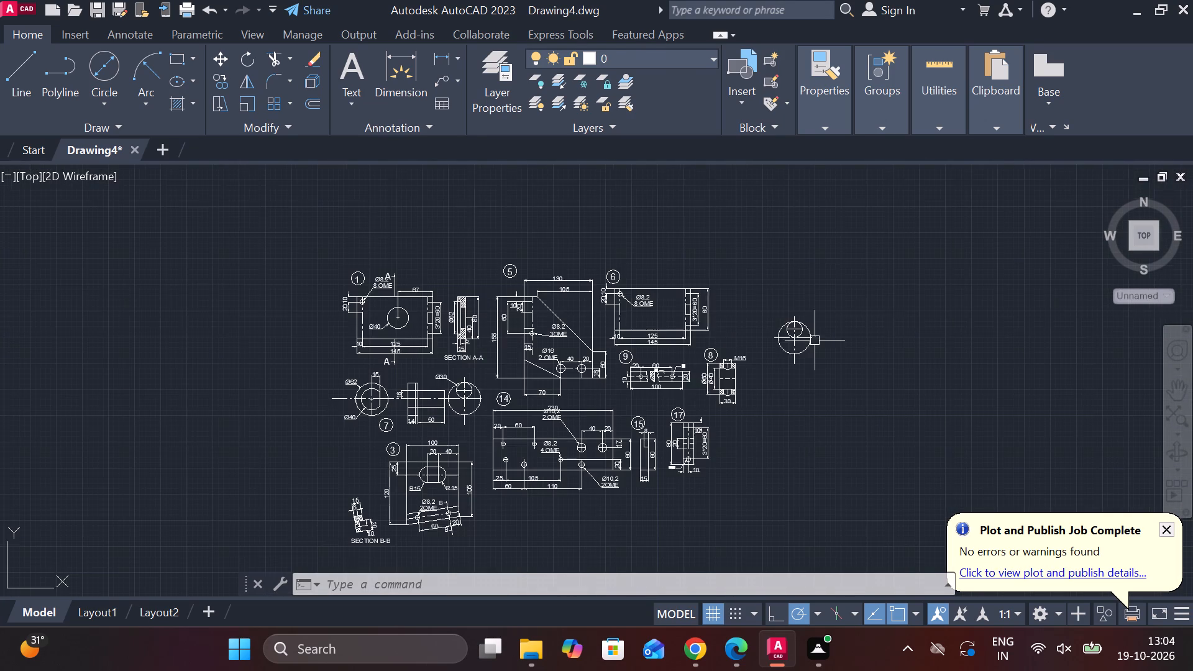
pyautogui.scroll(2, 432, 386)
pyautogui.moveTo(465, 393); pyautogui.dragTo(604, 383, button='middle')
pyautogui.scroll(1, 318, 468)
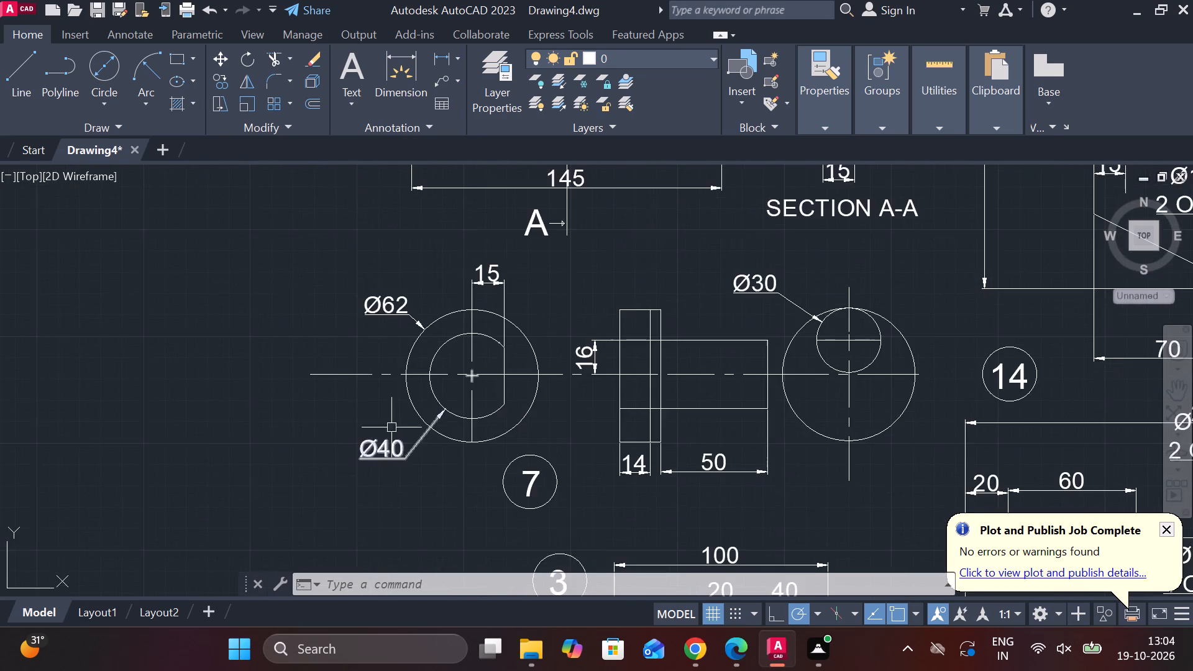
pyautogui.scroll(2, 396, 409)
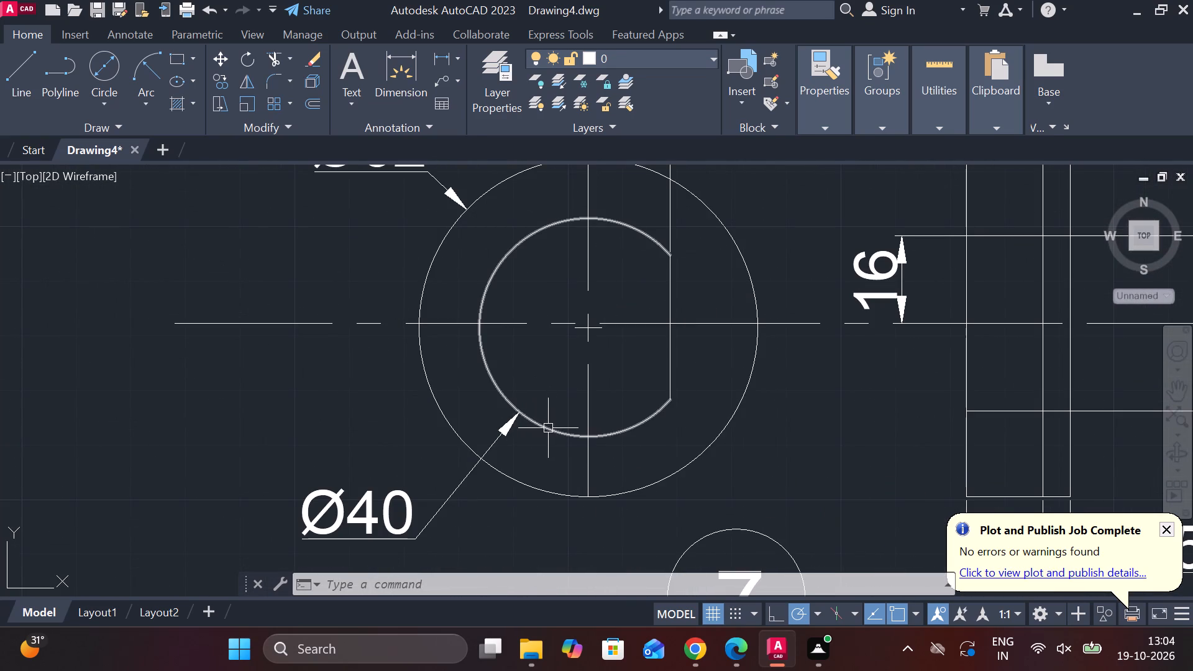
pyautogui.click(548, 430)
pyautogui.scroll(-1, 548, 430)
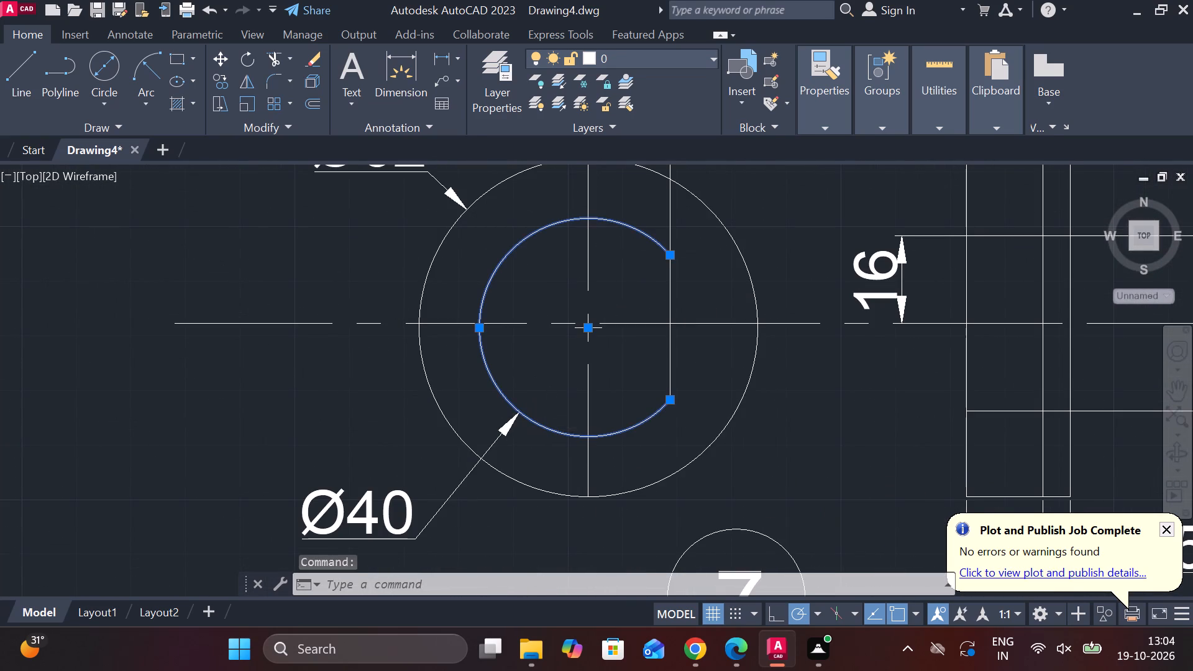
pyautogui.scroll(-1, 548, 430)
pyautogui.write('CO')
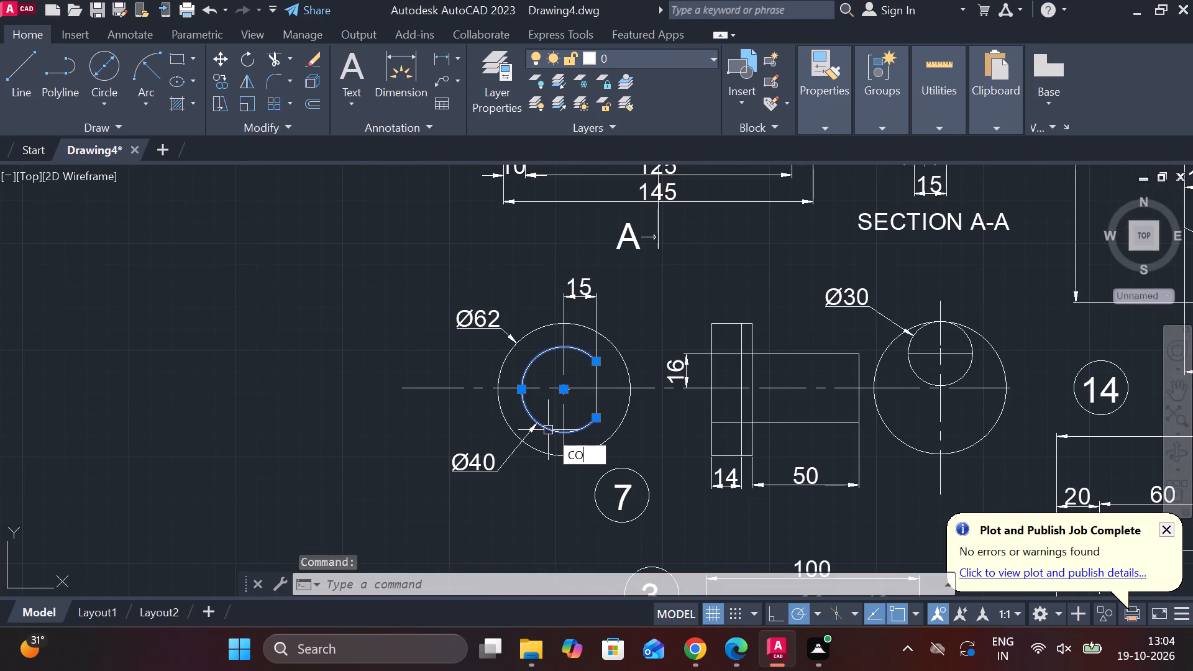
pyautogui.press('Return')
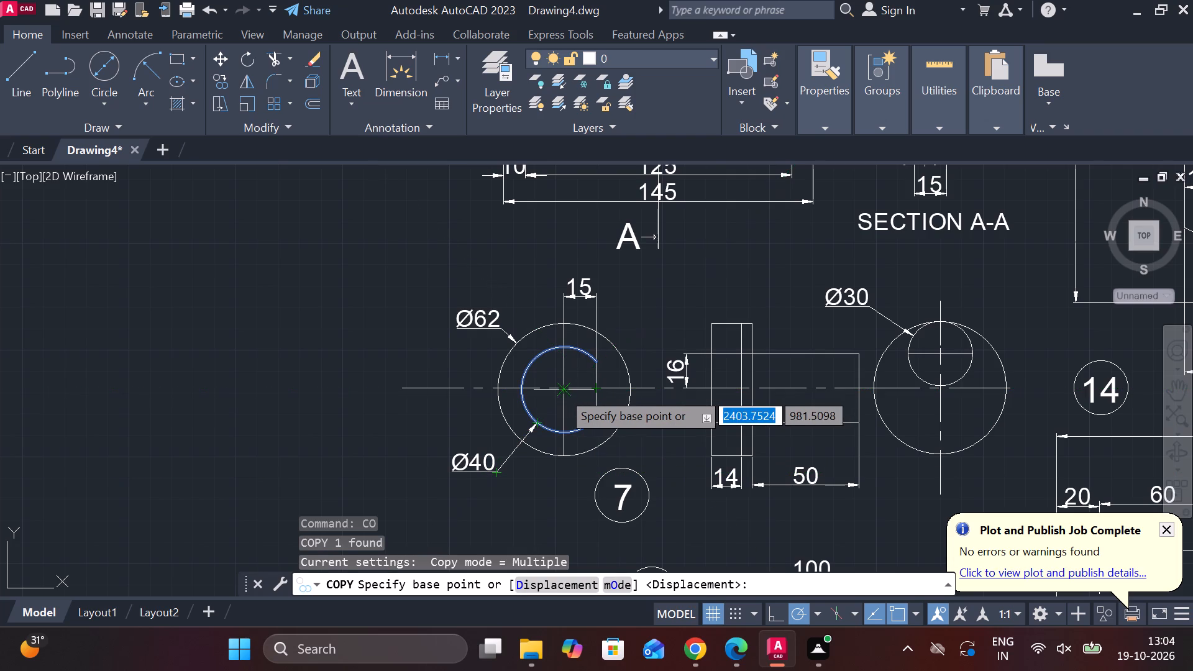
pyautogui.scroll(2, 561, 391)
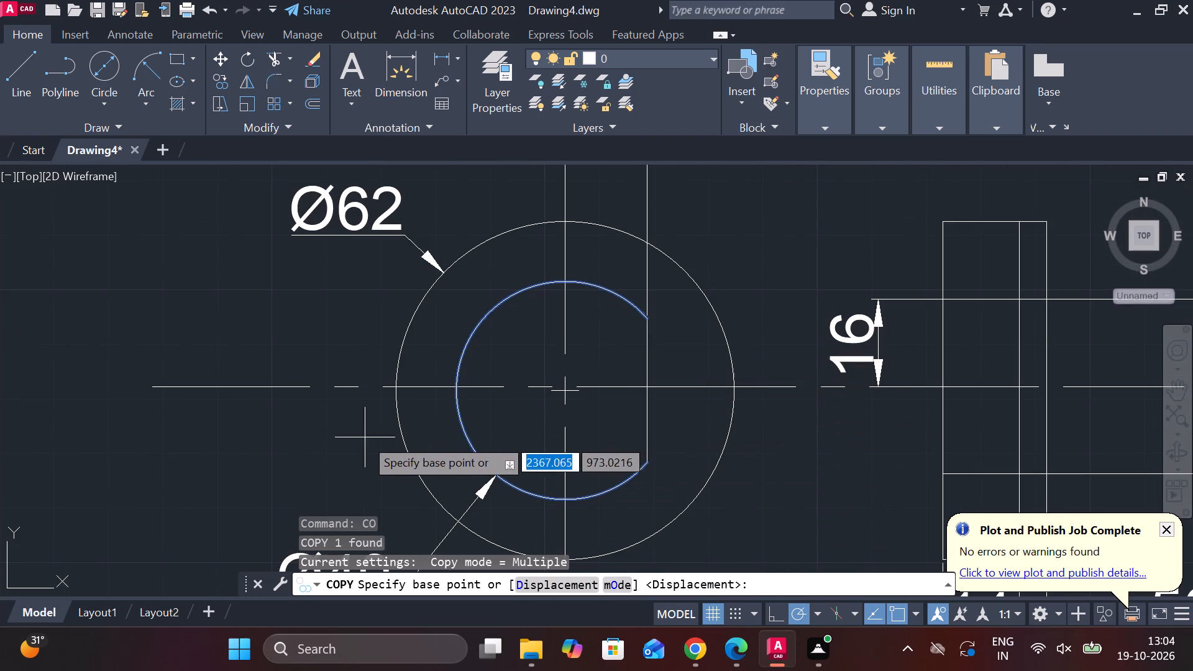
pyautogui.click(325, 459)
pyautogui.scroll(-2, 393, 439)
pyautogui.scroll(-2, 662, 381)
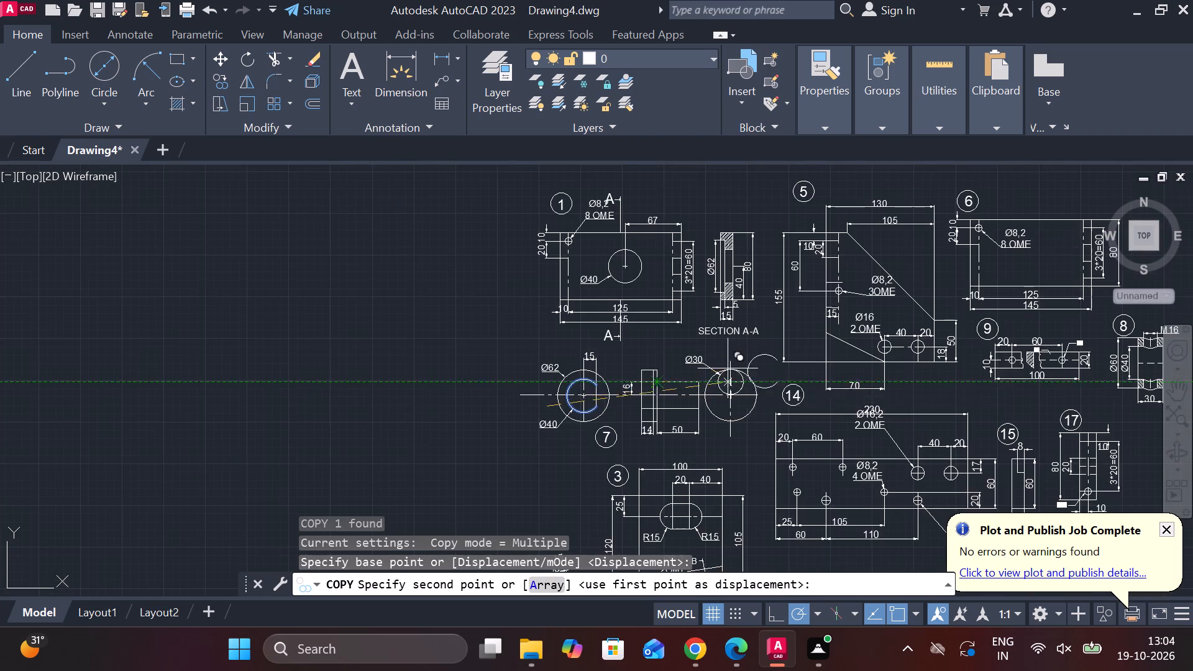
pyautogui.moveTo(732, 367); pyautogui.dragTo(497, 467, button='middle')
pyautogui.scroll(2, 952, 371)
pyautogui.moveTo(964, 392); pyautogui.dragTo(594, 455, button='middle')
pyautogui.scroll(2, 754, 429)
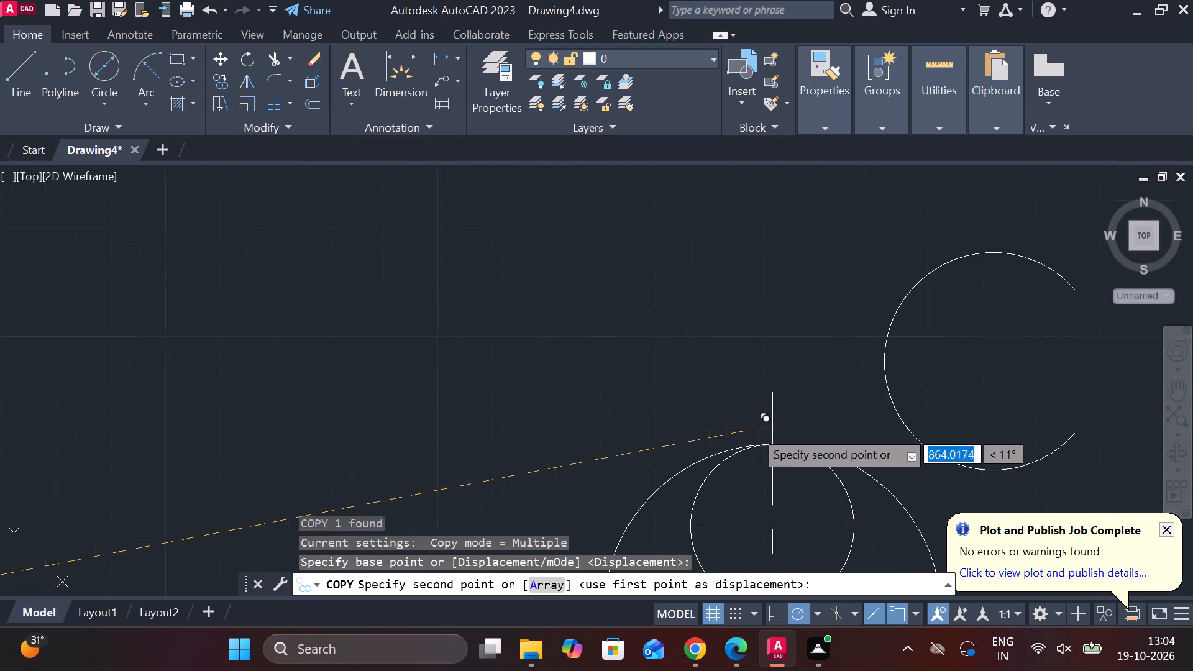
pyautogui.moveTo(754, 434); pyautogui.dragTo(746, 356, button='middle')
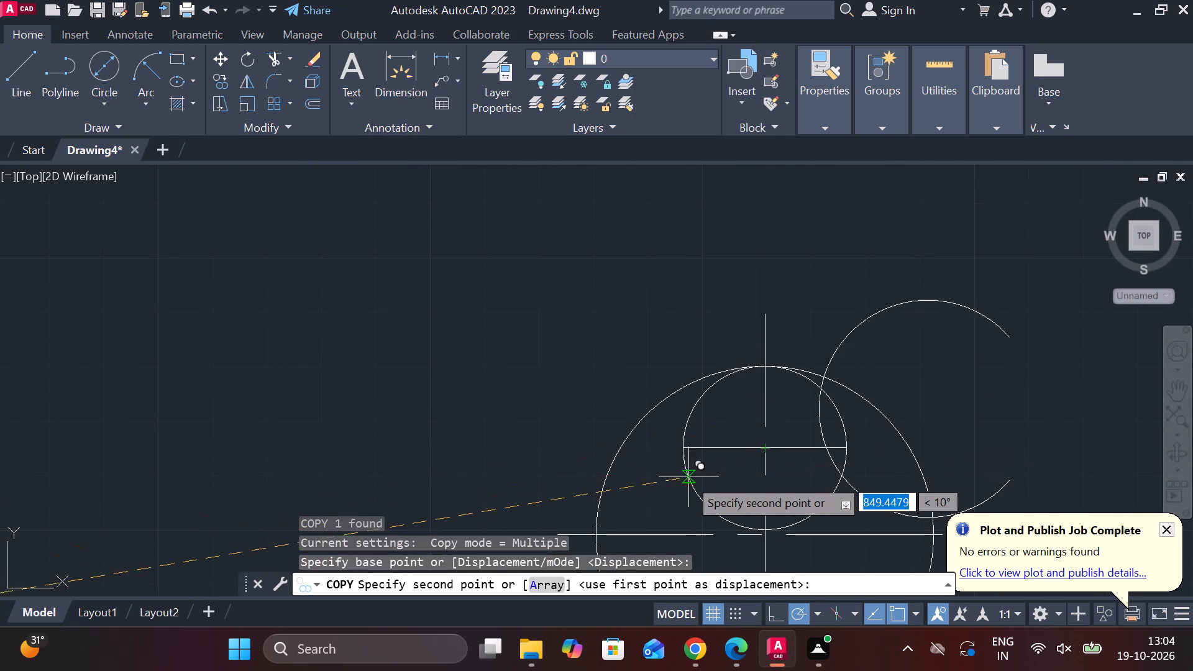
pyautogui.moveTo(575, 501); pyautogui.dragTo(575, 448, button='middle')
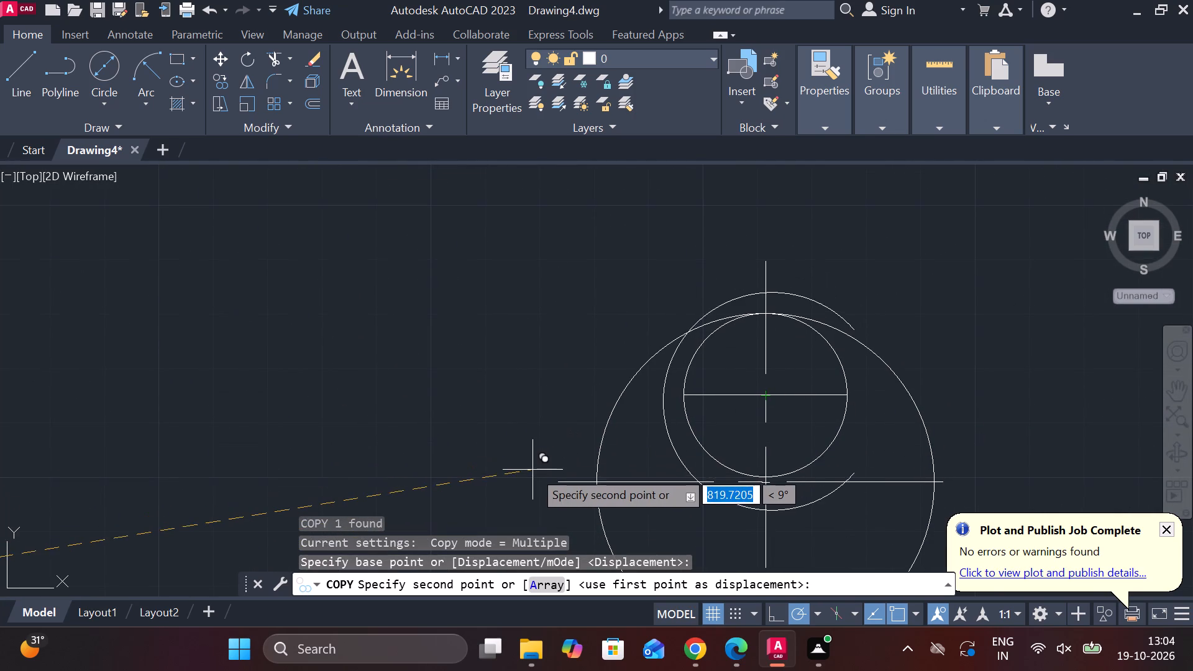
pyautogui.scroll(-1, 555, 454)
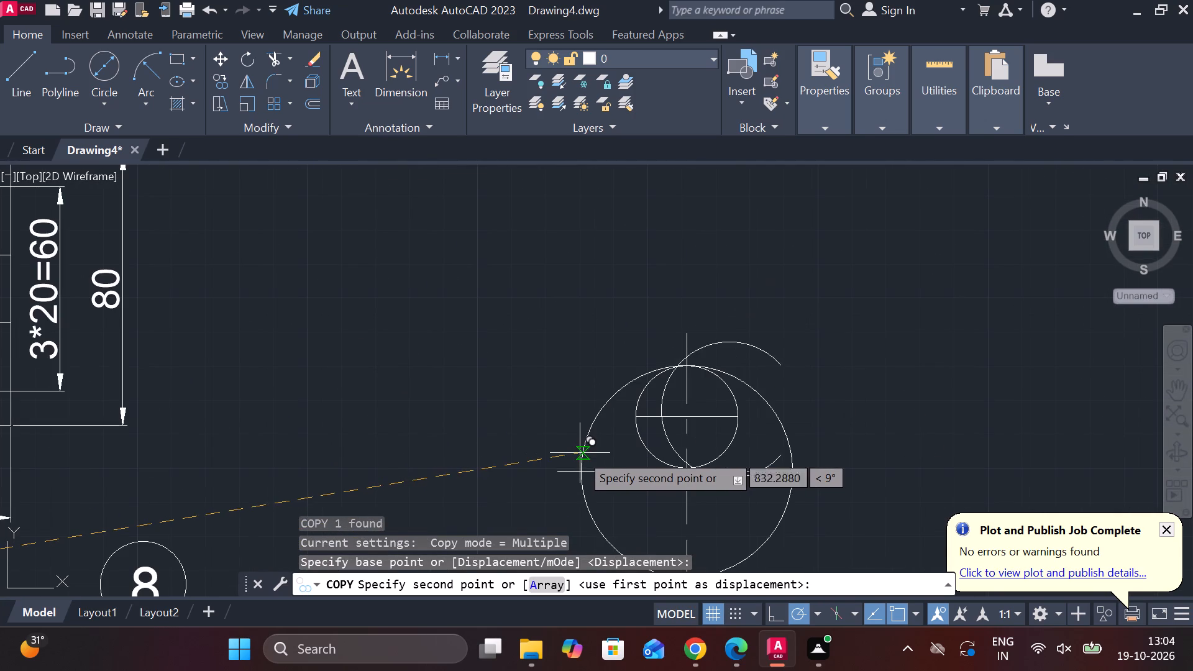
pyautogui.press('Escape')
# Offset the copied end view's vertical centre line 15 mm to the right.
pyautogui.scroll(-2, 585, 453)
pyautogui.moveTo(585, 457); pyautogui.dragTo(685, 375, button='middle')
pyautogui.scroll(2, 727, 376)
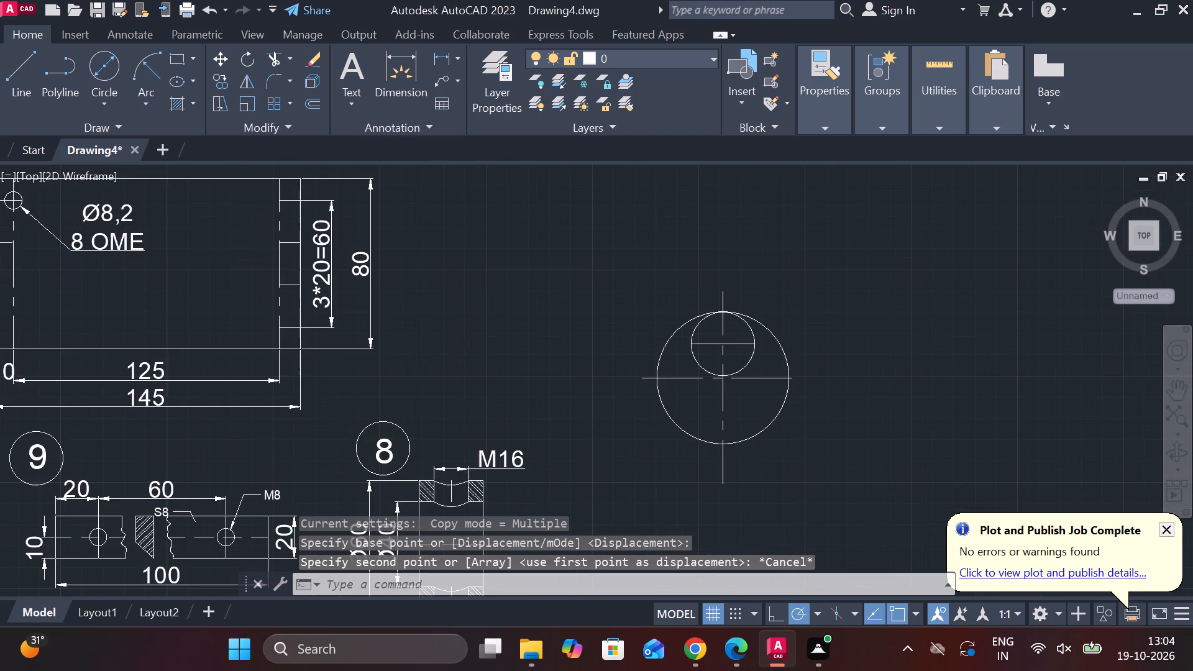
pyautogui.scroll(1, 727, 376)
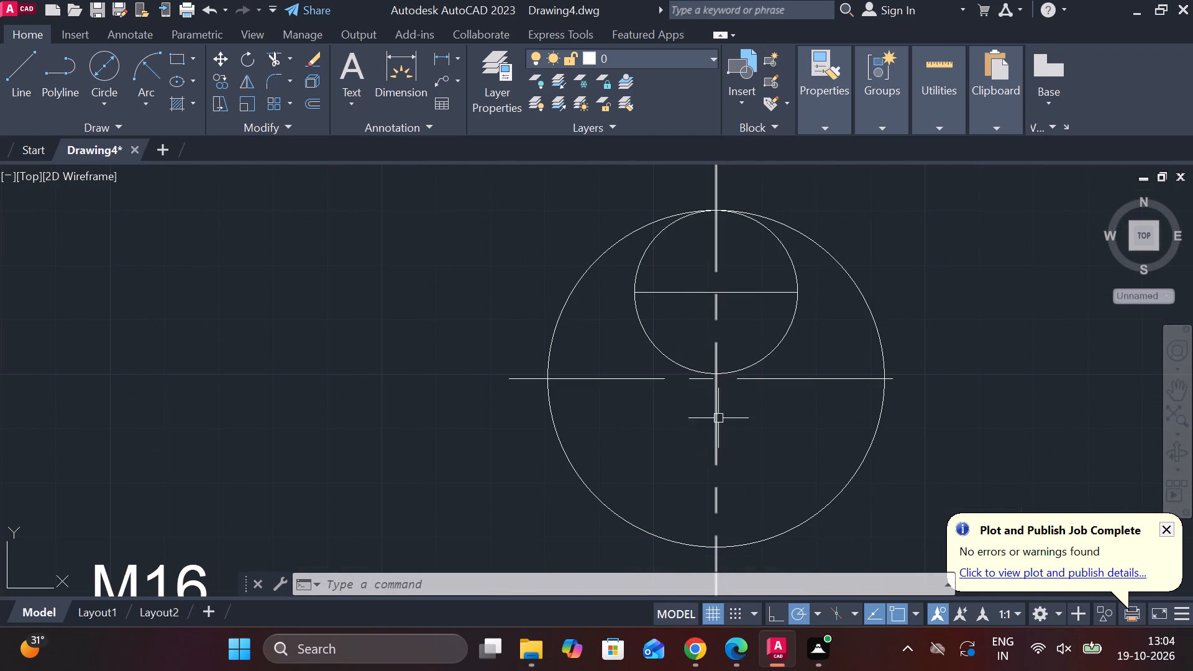
pyautogui.click(713, 252)
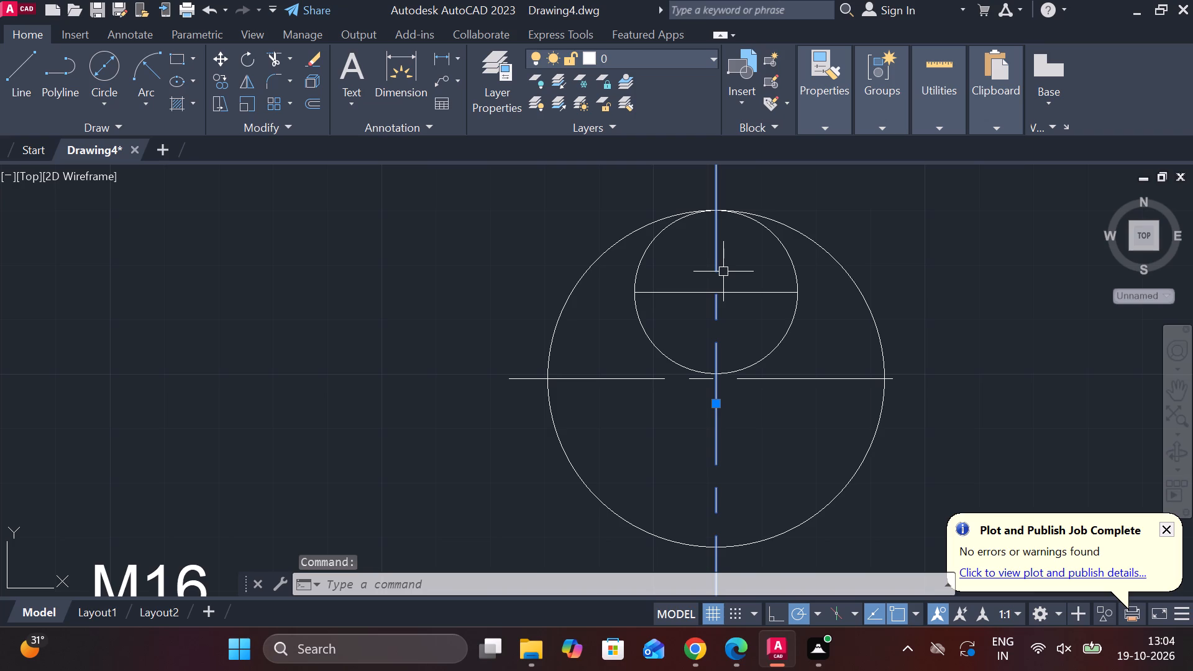
pyautogui.press('o')
pyautogui.press('Return')
pyautogui.press('Return')
pyautogui.write('15')
pyautogui.press('space')
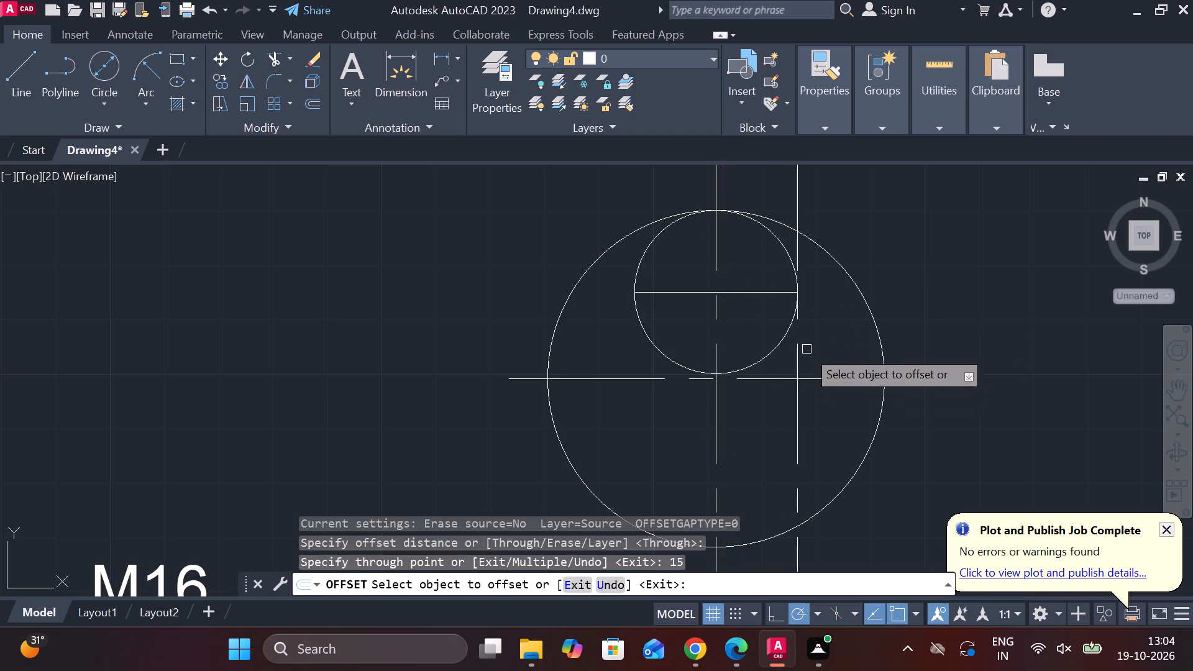
pyautogui.press('Escape')
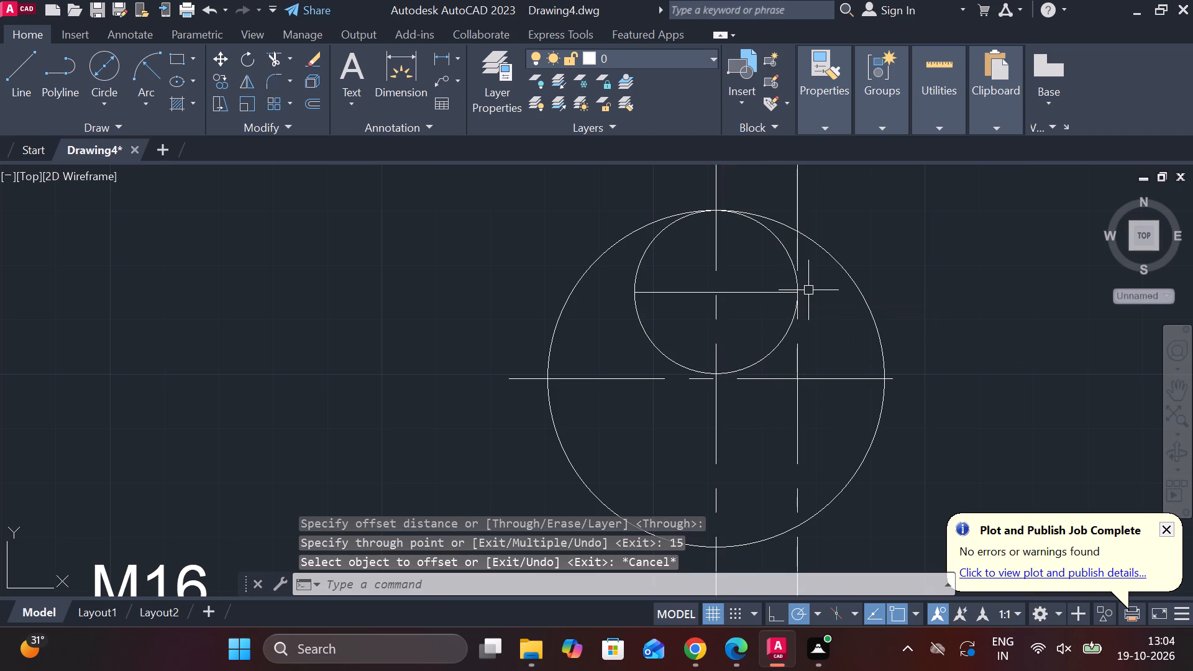
# Copy the small circle from its centre to the point where its horizontal line meets the offset centre line.
pyautogui.click(771, 235)
pyautogui.write('CO')
pyautogui.press('Return')
pyautogui.click(711, 294)
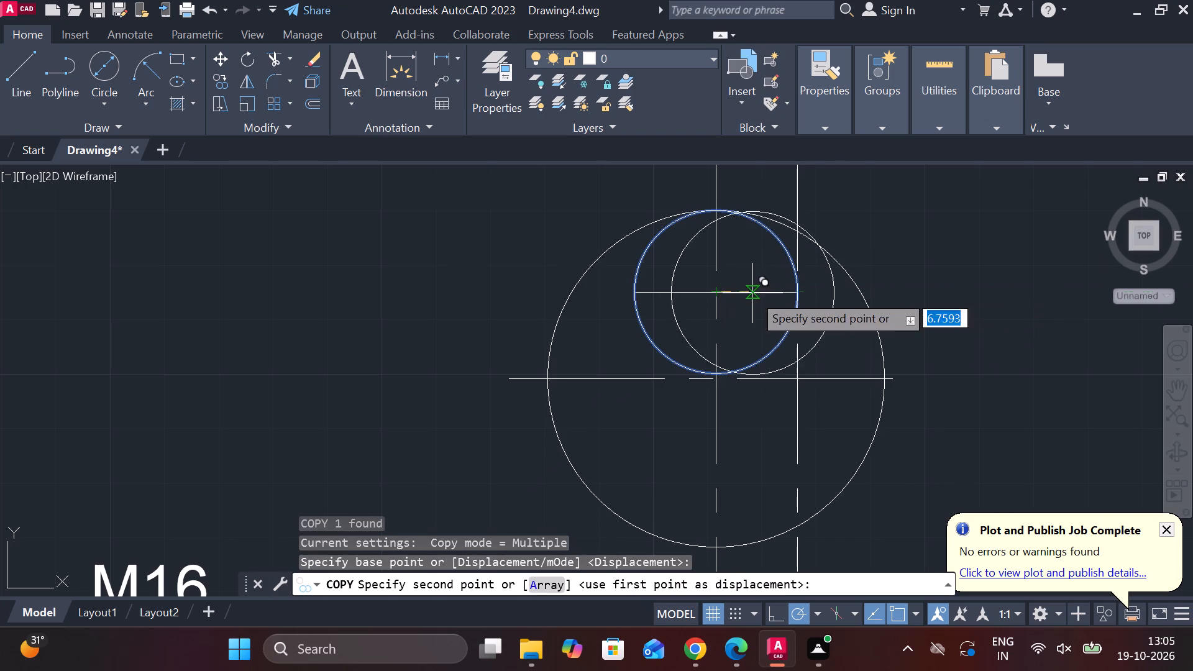
pyautogui.click(792, 293)
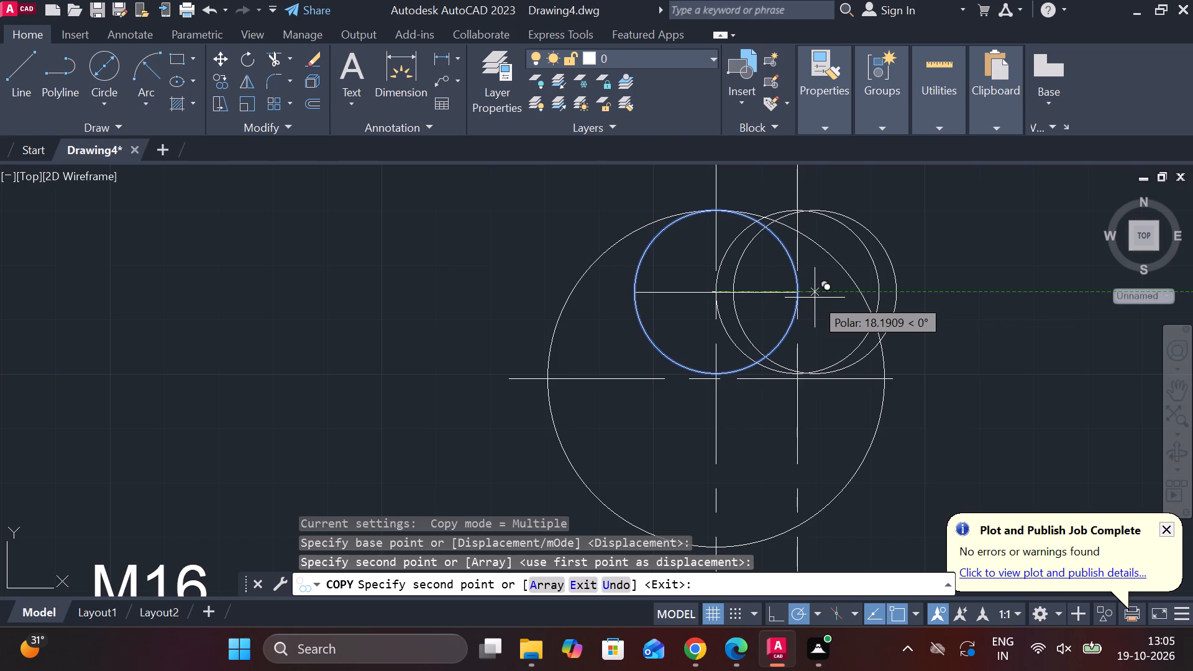
pyautogui.press('Escape')
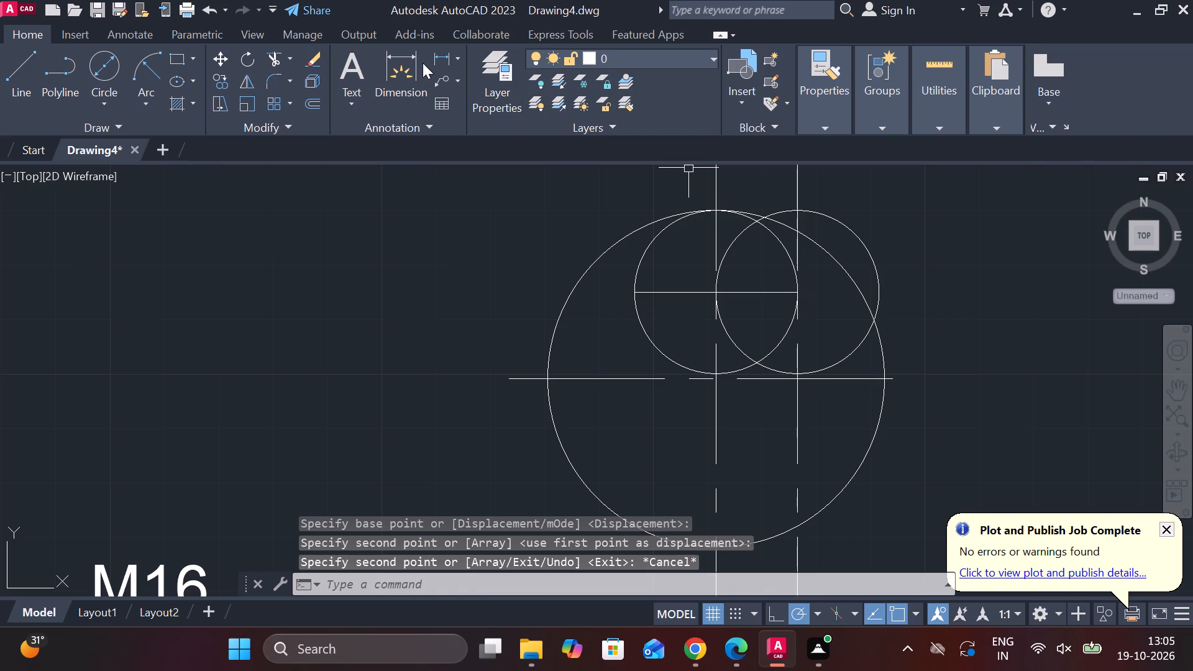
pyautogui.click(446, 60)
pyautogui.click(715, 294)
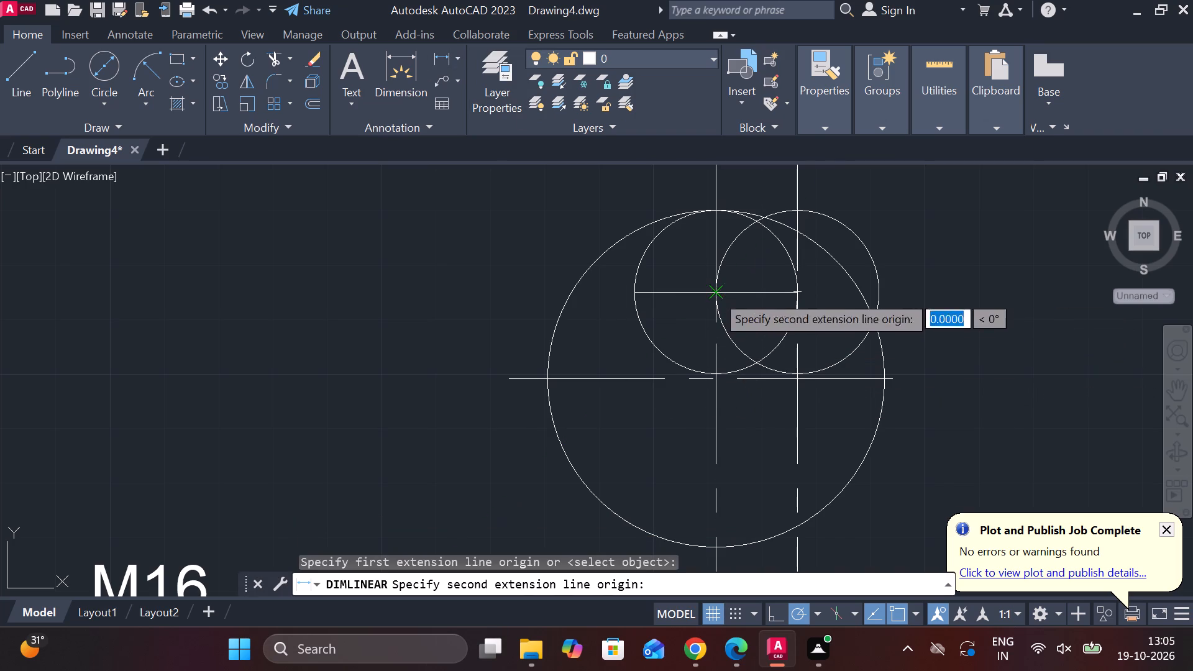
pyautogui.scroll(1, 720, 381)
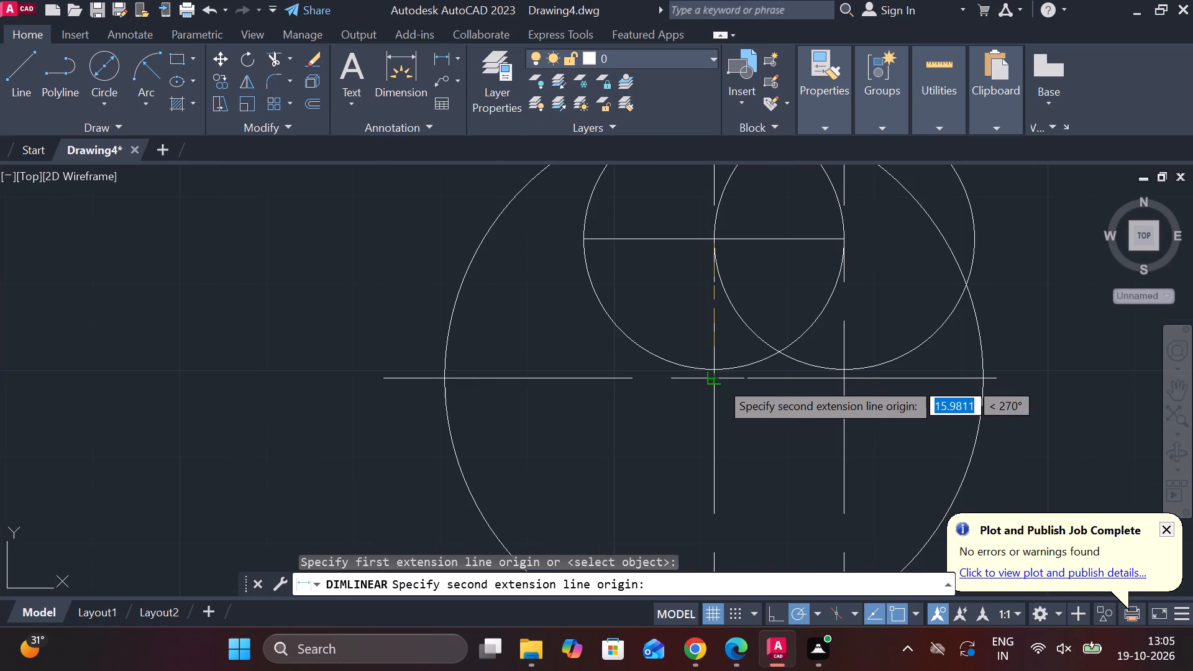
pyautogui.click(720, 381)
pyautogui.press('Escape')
# Erase the horizontal line across the original small circle in the copied end view.
pyautogui.scroll(-2, 644, 398)
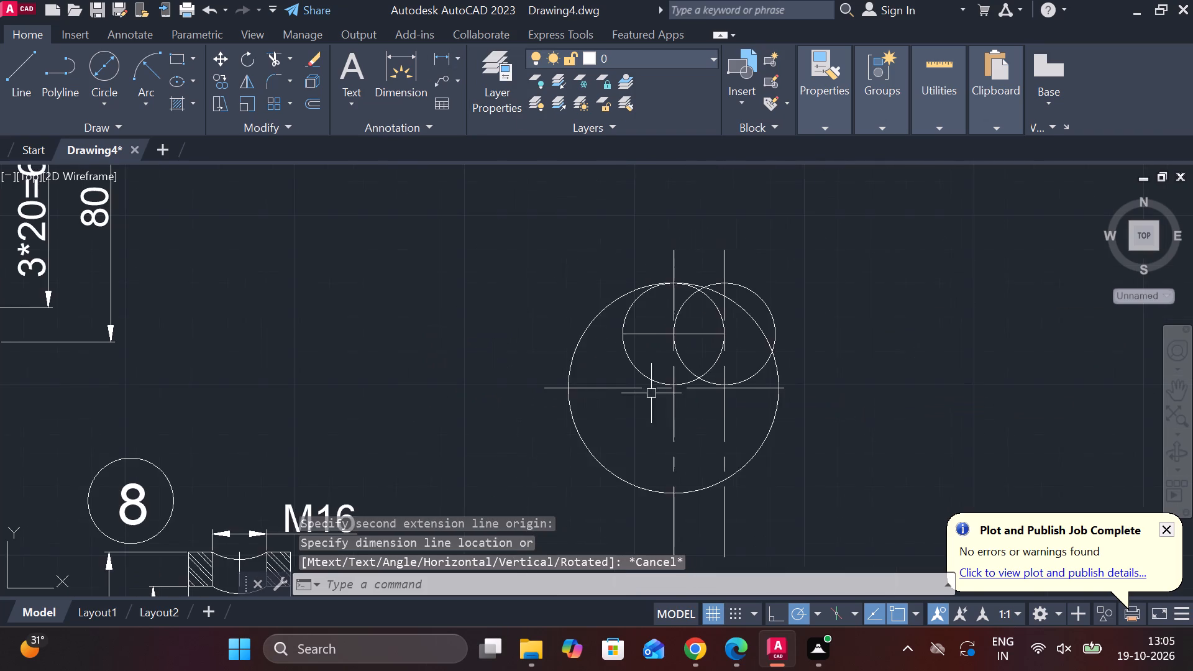
pyautogui.moveTo(654, 393); pyautogui.dragTo(651, 419, button='middle')
pyautogui.scroll(2, 683, 390)
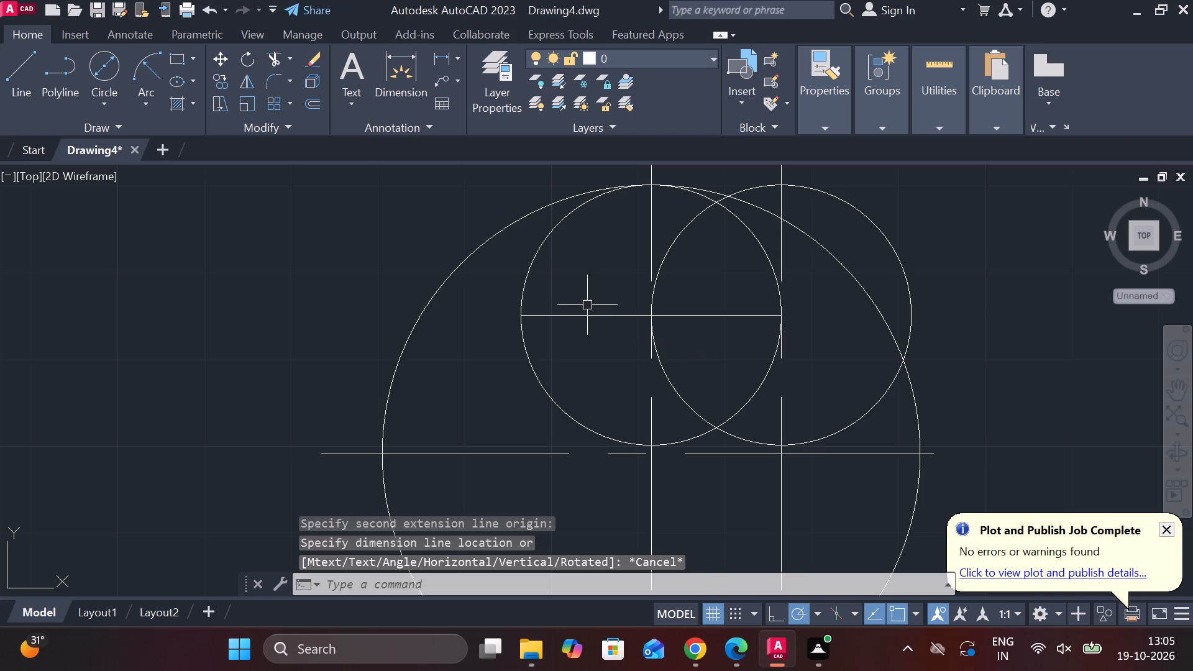
pyautogui.click(587, 312)
pyautogui.write('E')
pyautogui.press('space')
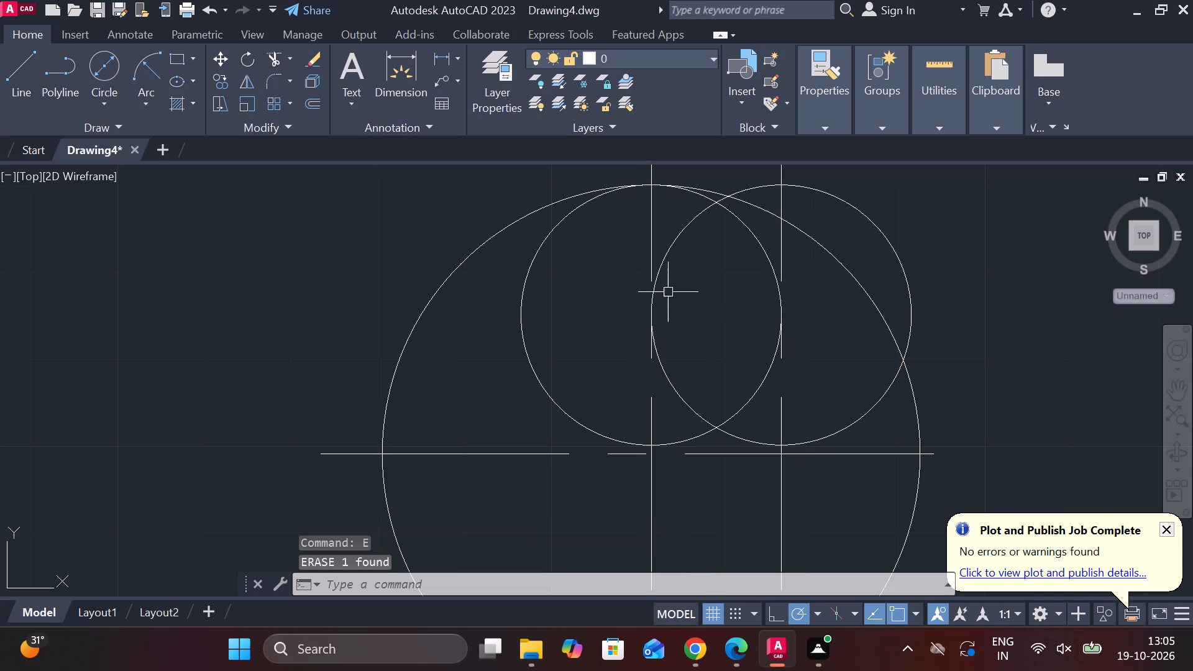
# Move the original small circle by its centre about 43 mm up and to the left, partly outside the large circle.
pyautogui.click(534, 367)
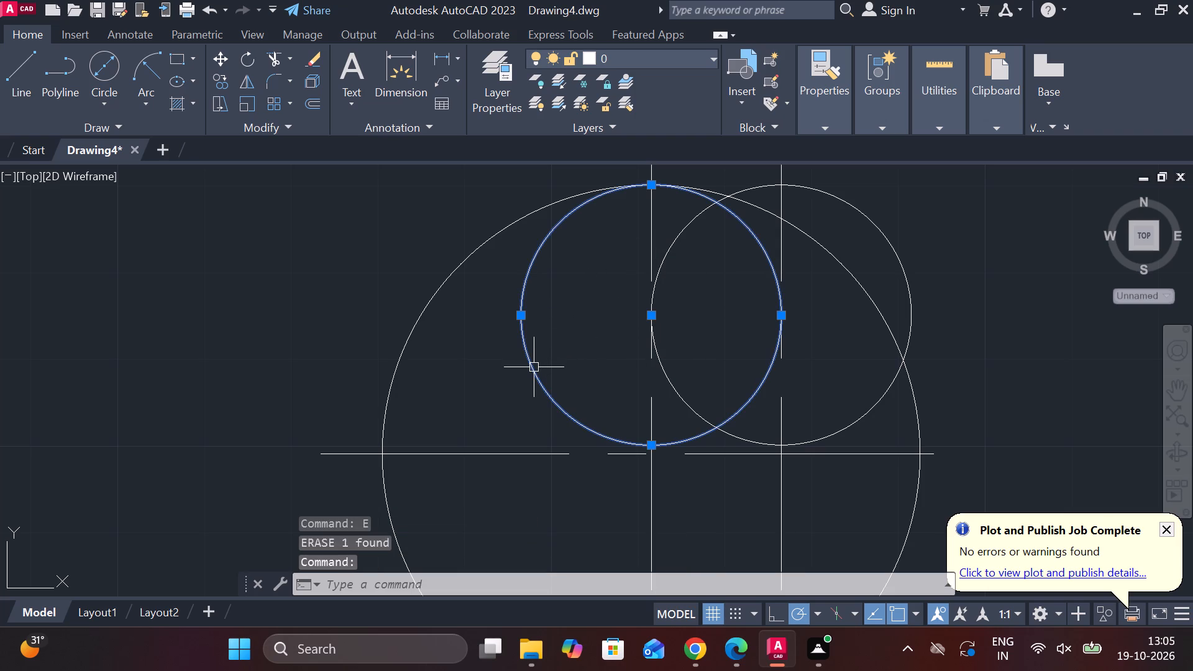
pyautogui.press('m')
pyautogui.press('Return')
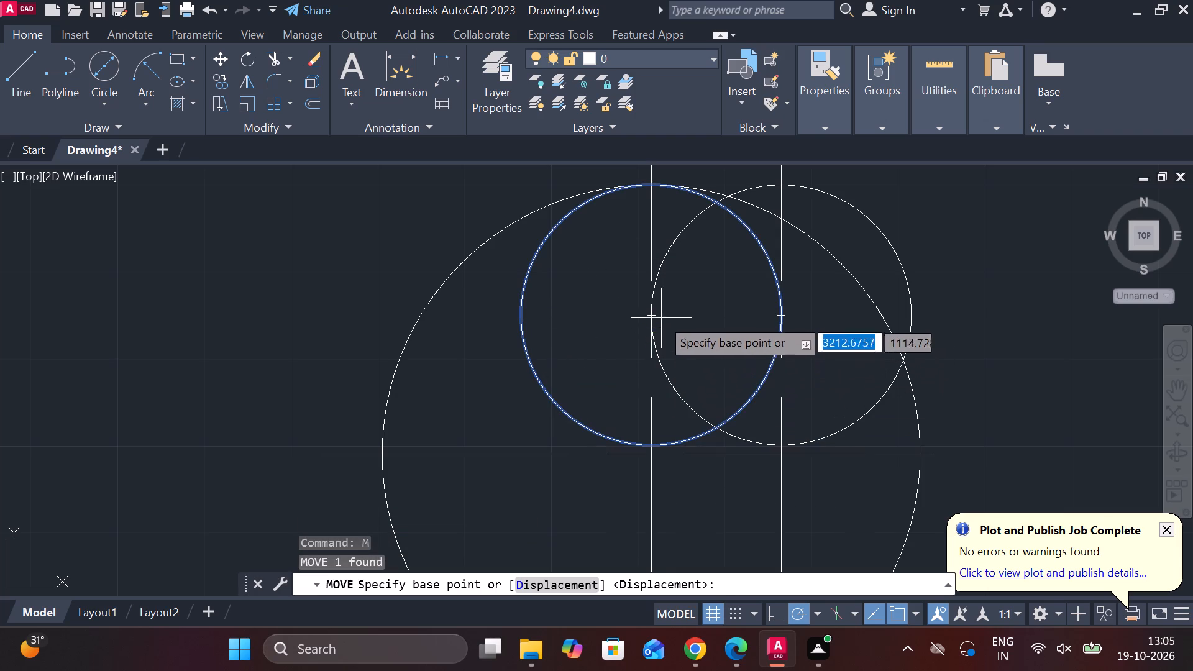
pyautogui.click(659, 316)
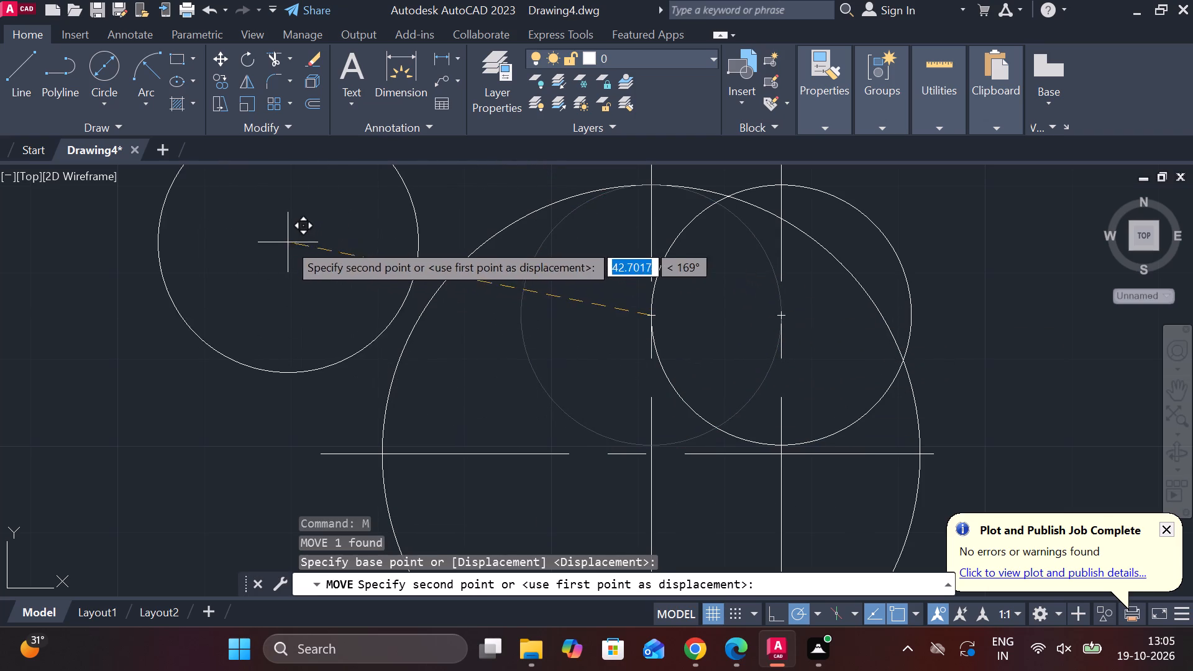
pyautogui.click(288, 242)
# Move part 14's Ø16,2 2 OME leader label down and to the right, clear of the 230 dimension.
pyautogui.scroll(-3, 408, 305)
pyautogui.moveTo(437, 339); pyautogui.dragTo(675, 291, button='middle')
pyautogui.moveTo(226, 456); pyautogui.dragTo(715, 315, button='middle')
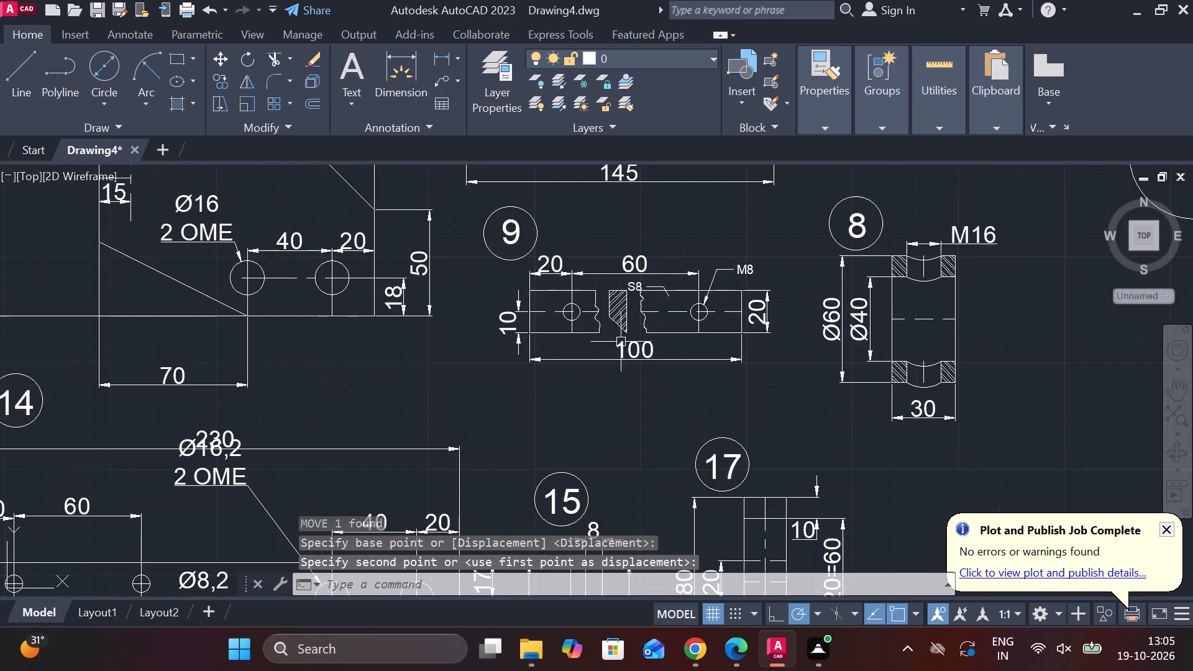
pyautogui.scroll(-2, 342, 356)
pyautogui.moveTo(252, 353); pyautogui.dragTo(646, 358, button='middle')
pyautogui.scroll(3, 687, 433)
pyautogui.moveTo(705, 398); pyautogui.dragTo(708, 404, button='middle')
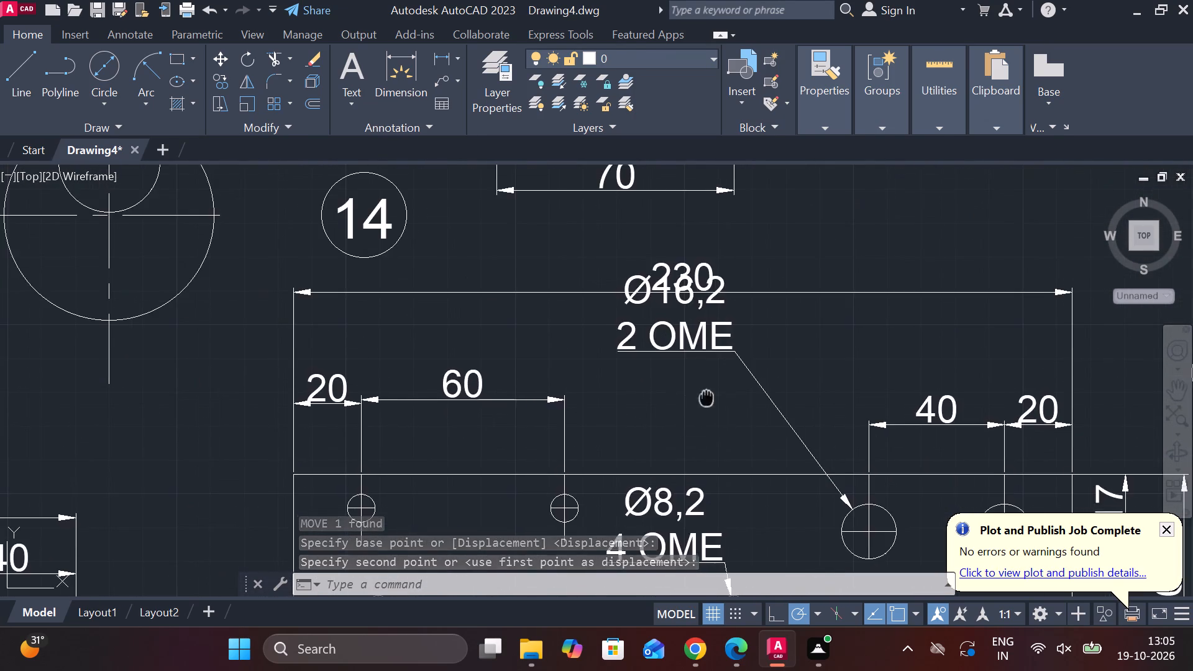
pyautogui.moveTo(708, 404); pyautogui.dragTo(692, 483, button='middle')
pyautogui.scroll(1, 683, 404)
pyautogui.click(677, 368)
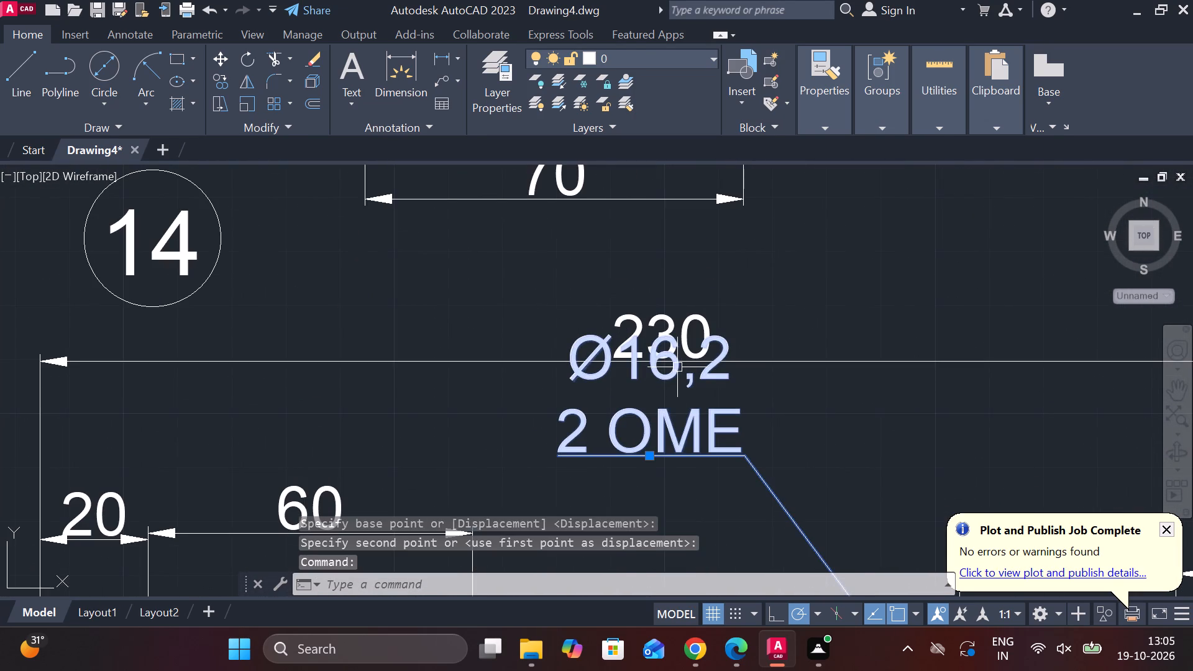
pyautogui.scroll(-1, 683, 356)
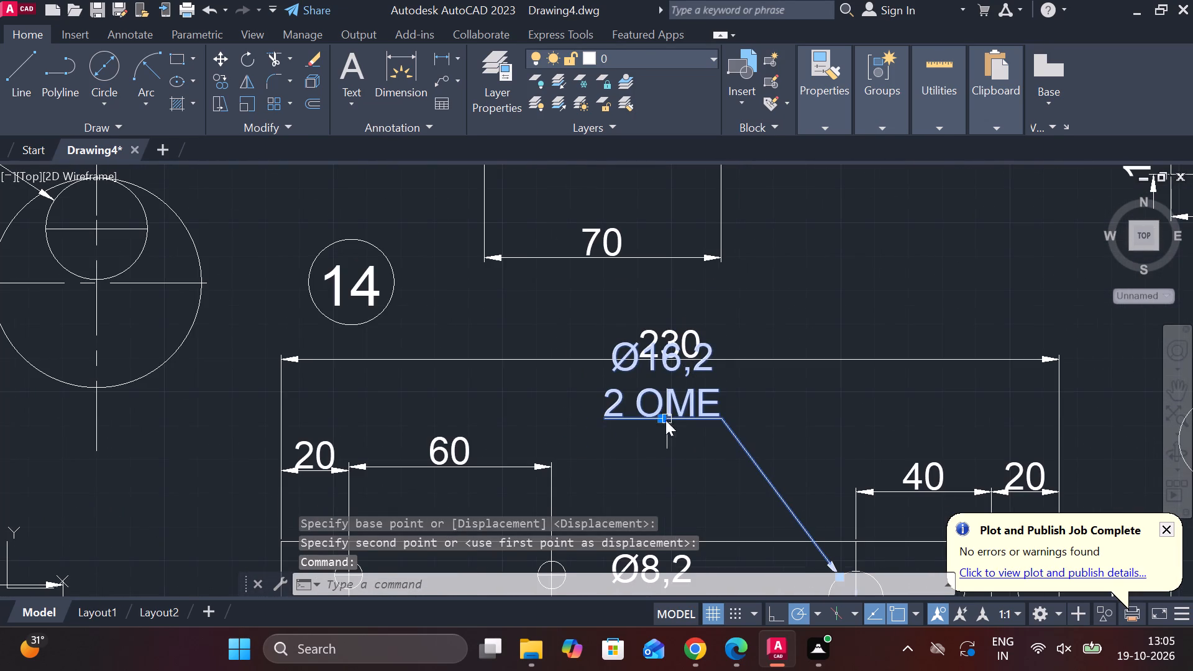
pyautogui.click(665, 420)
pyautogui.click(747, 481)
# Move part 5's Ø8,2 3OME leader label lower, about 10 mm, keeping its arrow on the hole.
pyautogui.scroll(-3, 747, 481)
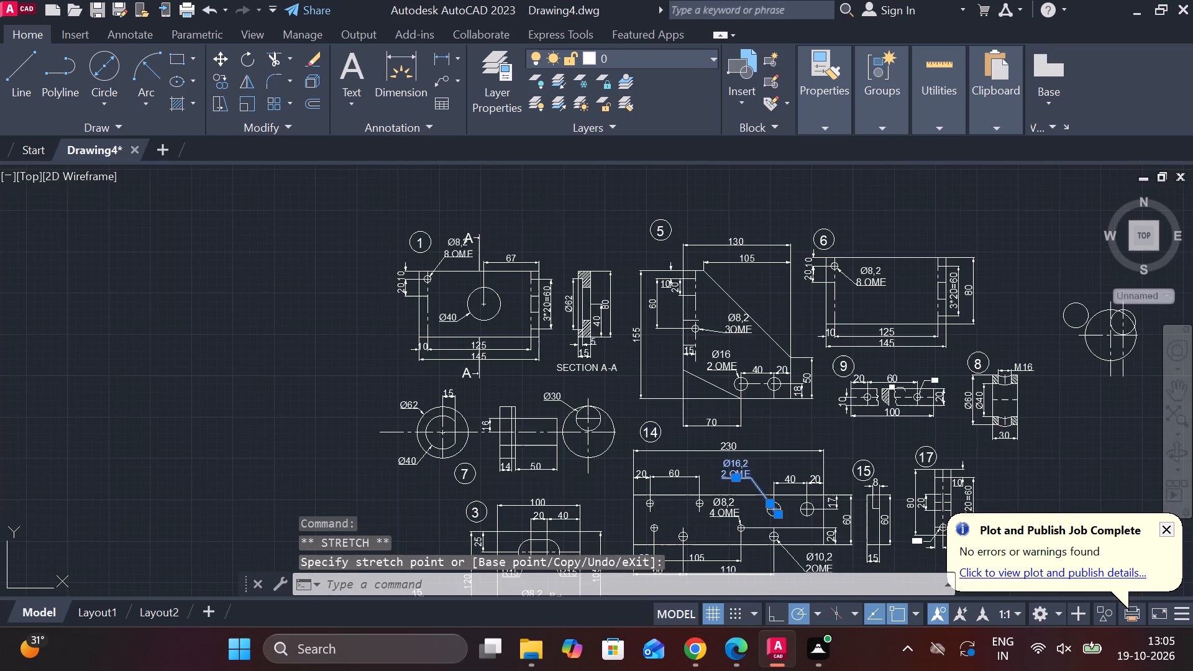
pyautogui.moveTo(756, 481); pyautogui.dragTo(768, 377, button='middle')
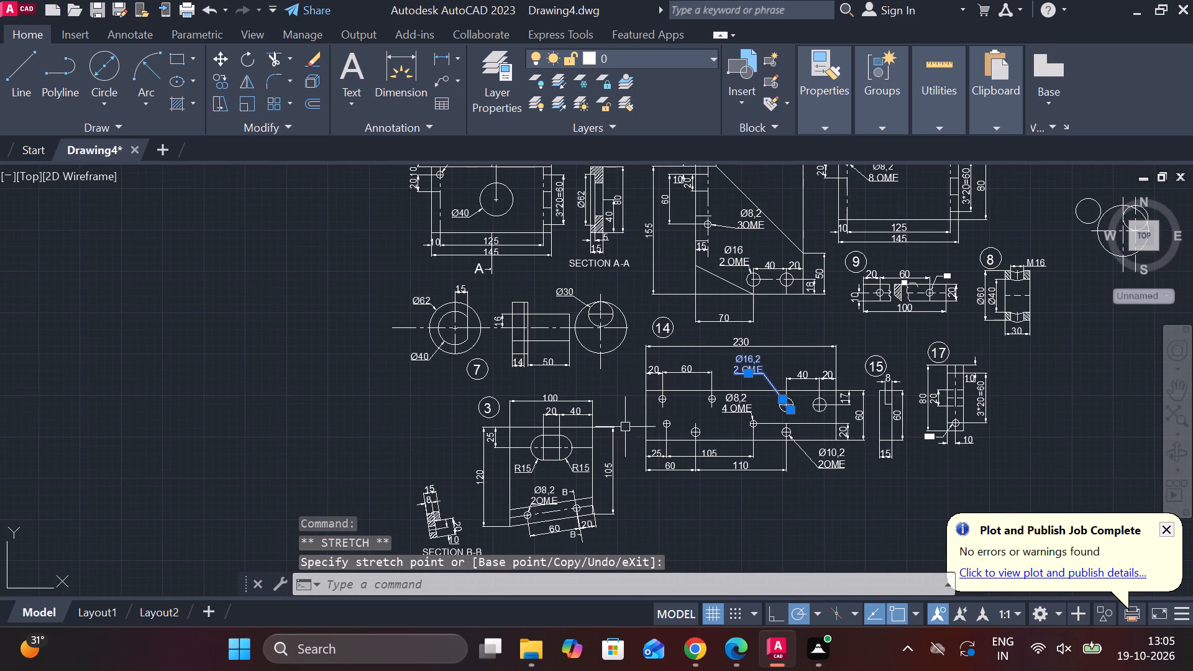
pyautogui.scroll(2, 766, 266)
pyautogui.moveTo(778, 391); pyautogui.dragTo(774, 534, button='middle')
pyautogui.scroll(1, 729, 325)
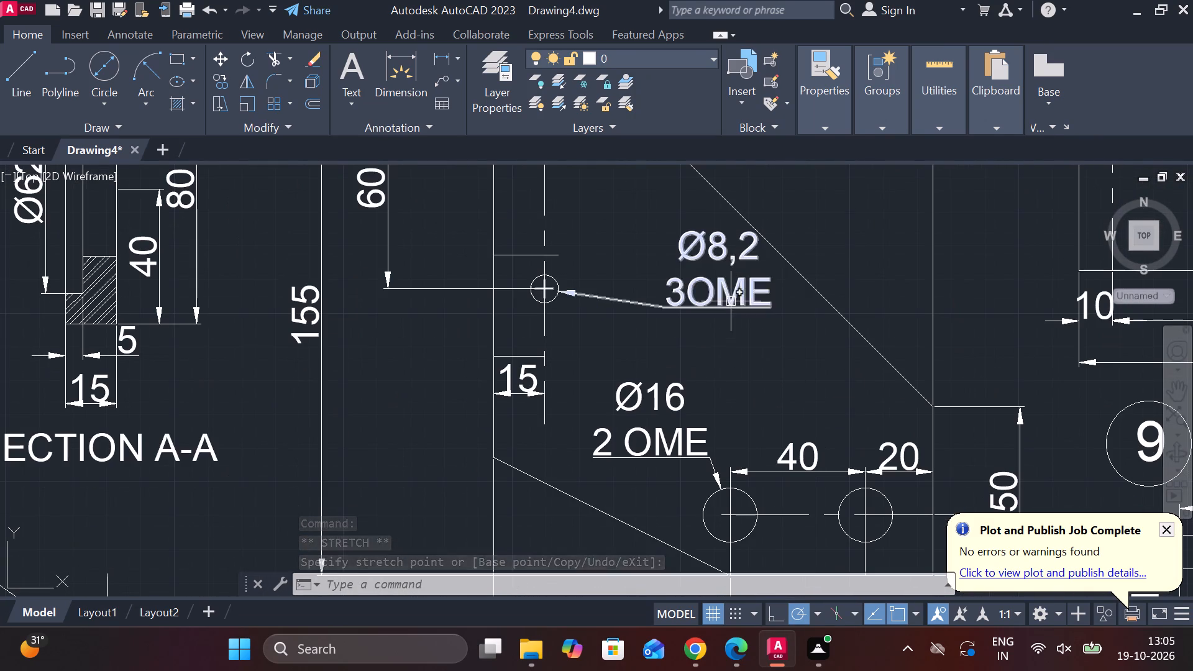
pyautogui.click(731, 301)
pyautogui.click(718, 267)
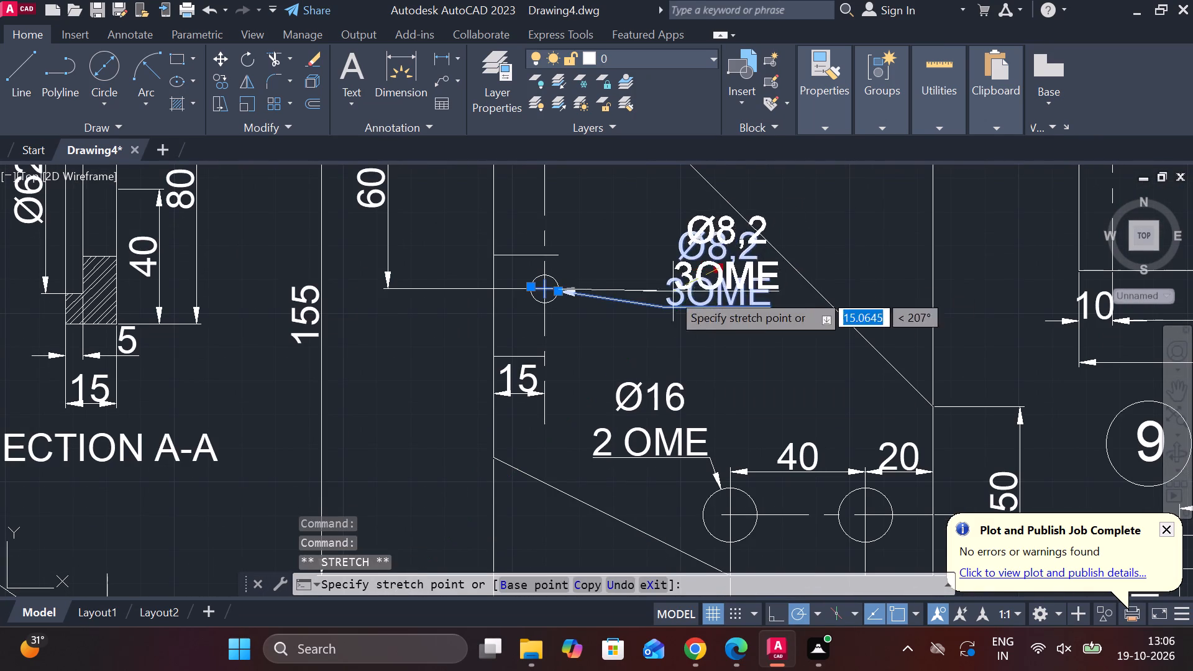
pyautogui.click(608, 320)
pyautogui.scroll(-2, 655, 343)
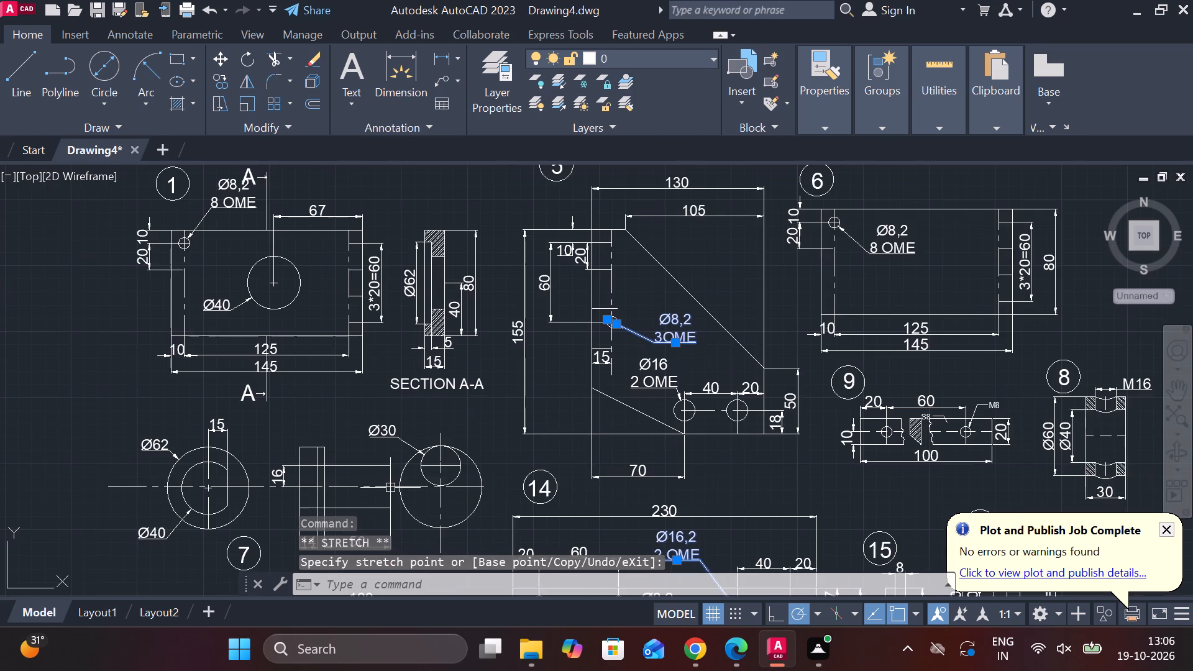
pyautogui.moveTo(424, 485); pyautogui.dragTo(520, 407, button='middle')
pyautogui.press('Escape')
pyautogui.moveTo(681, 452); pyautogui.dragTo(710, 320, button='middle')
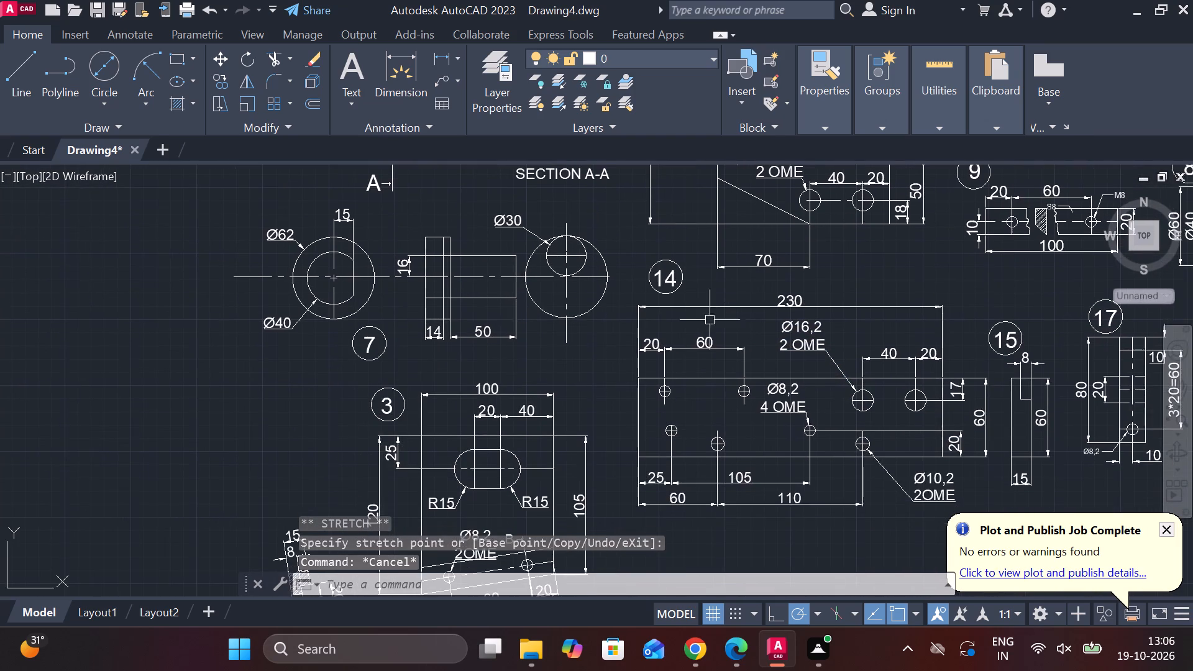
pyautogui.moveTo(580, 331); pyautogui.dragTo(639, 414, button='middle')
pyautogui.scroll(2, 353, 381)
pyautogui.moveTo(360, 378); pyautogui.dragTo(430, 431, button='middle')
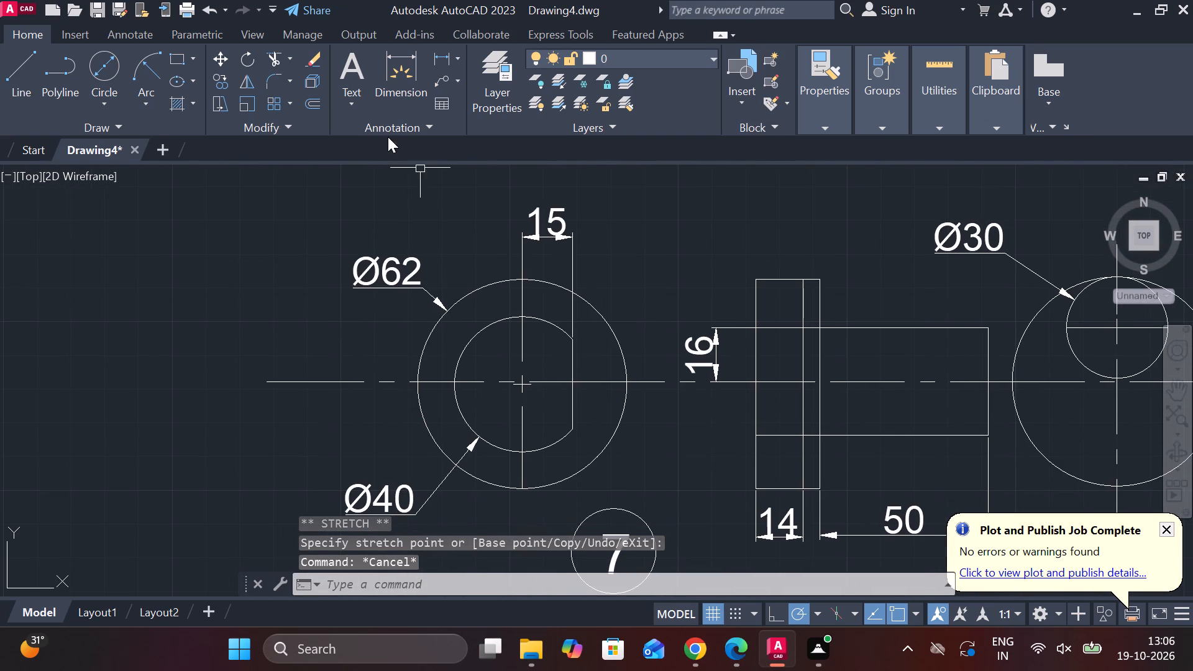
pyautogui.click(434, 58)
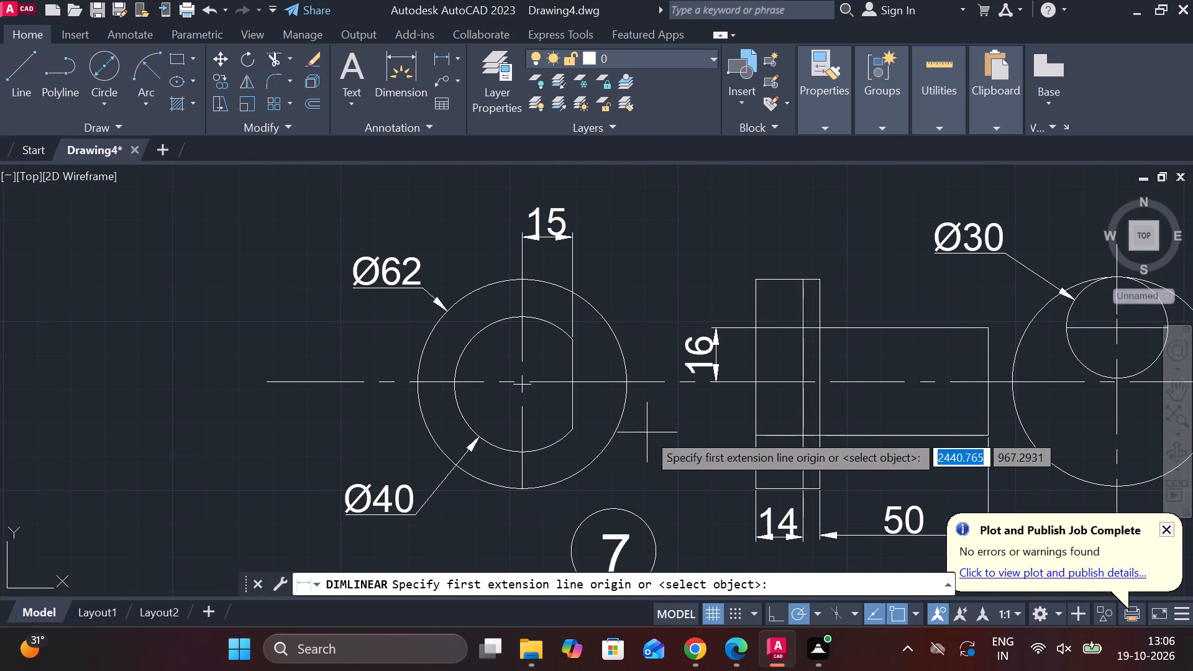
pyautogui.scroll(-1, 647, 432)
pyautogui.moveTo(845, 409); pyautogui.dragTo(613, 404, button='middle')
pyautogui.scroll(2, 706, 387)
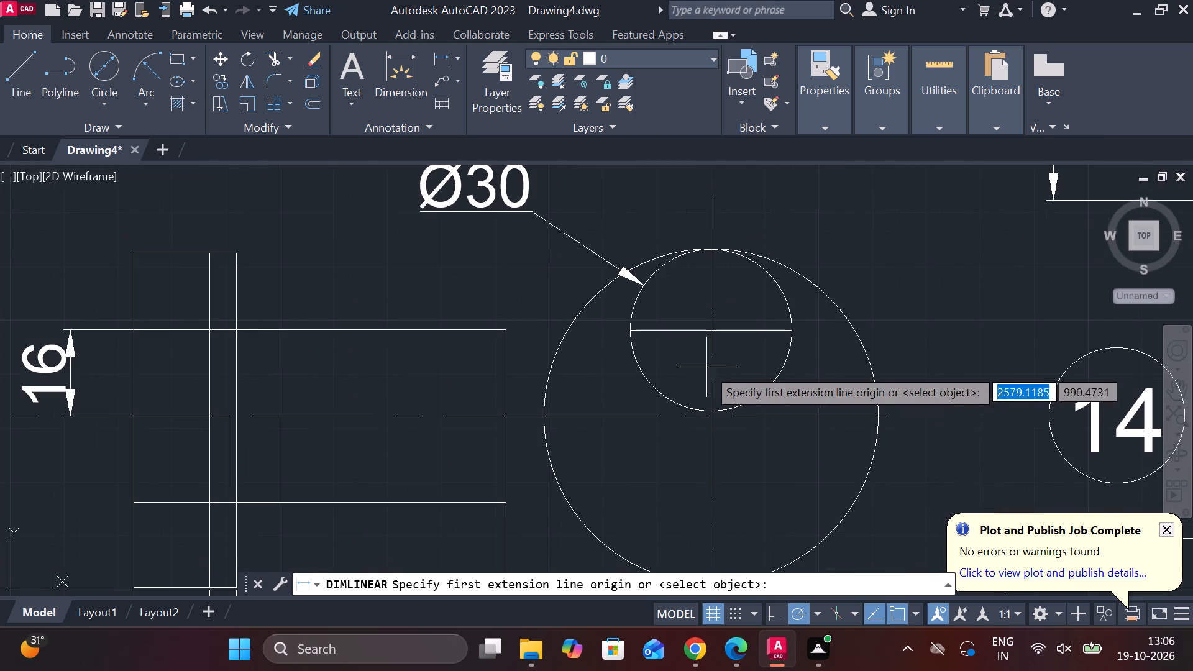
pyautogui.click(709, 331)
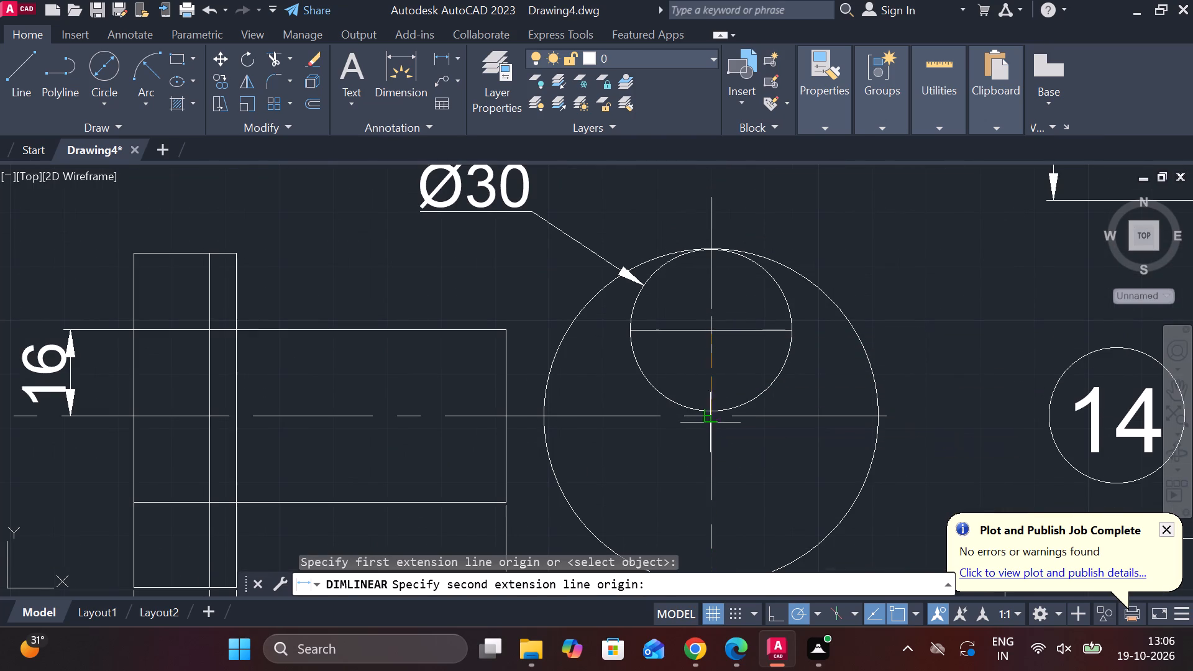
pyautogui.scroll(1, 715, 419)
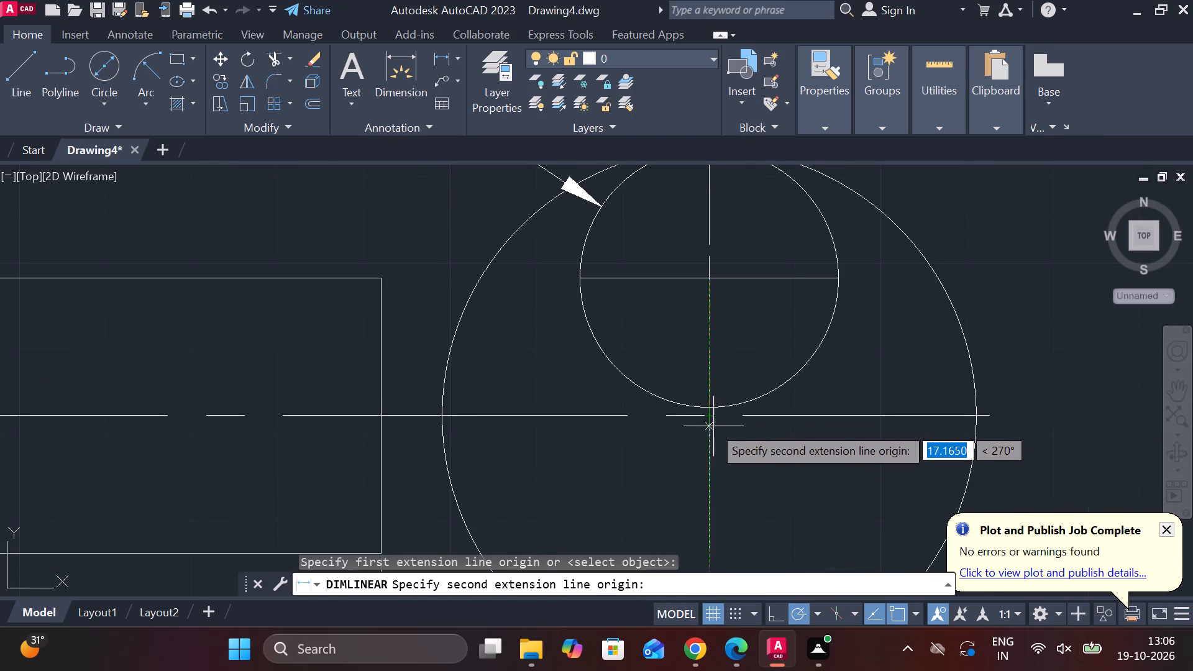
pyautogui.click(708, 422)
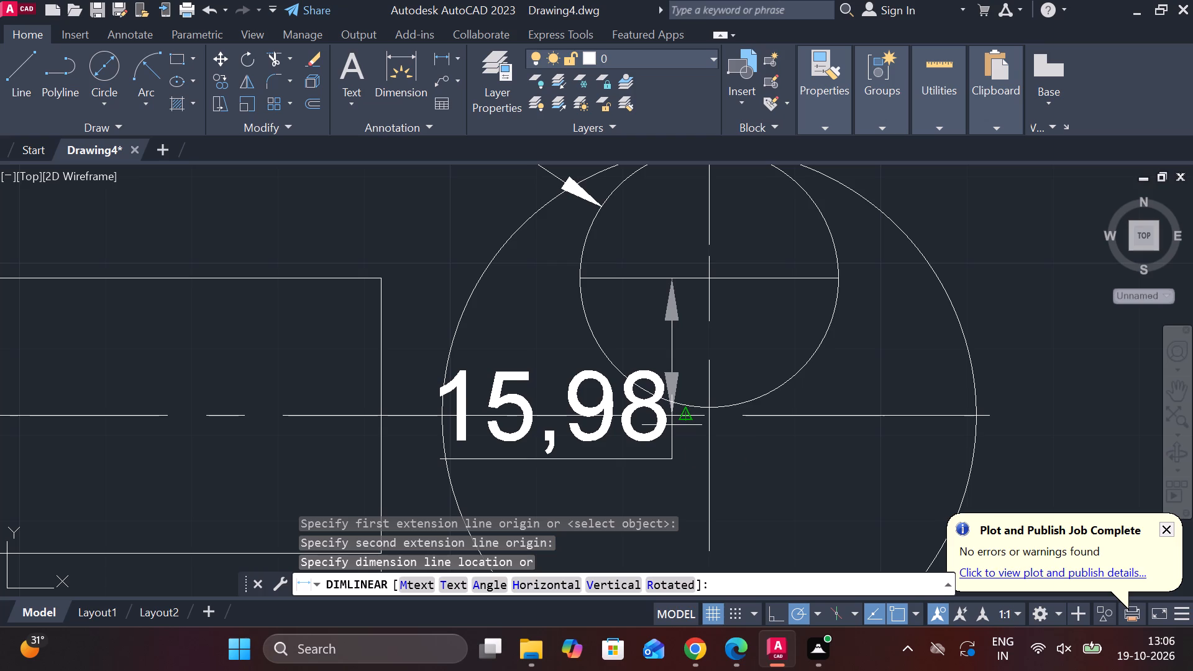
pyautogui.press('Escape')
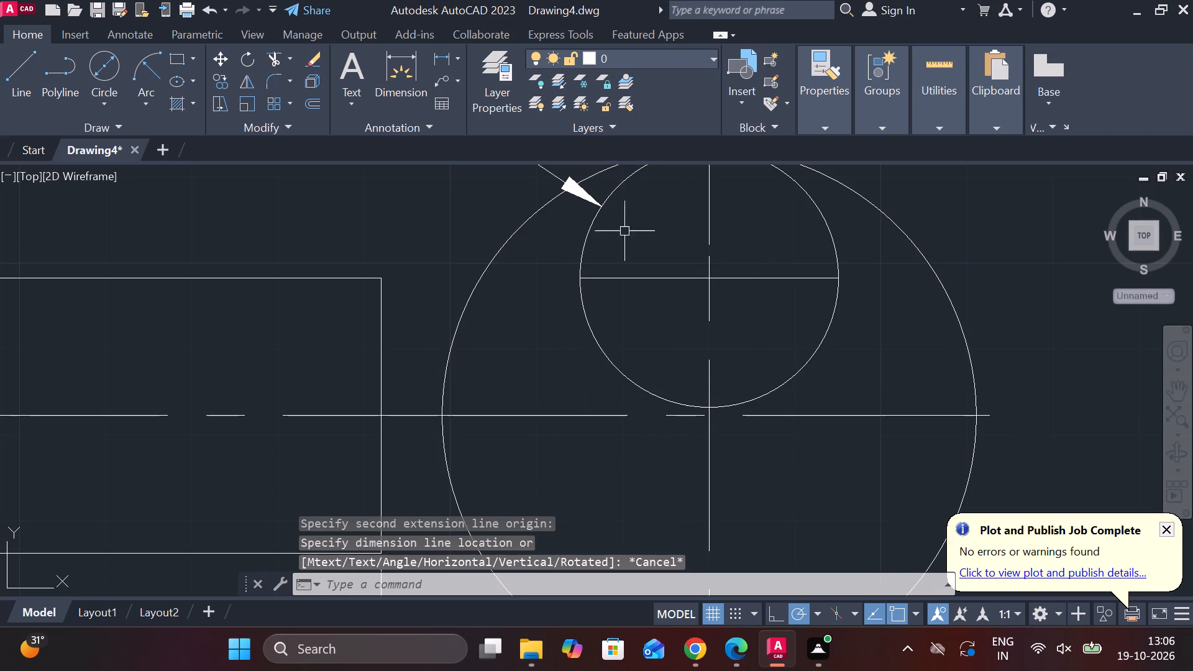
# Join the two collinear horizontal centre lines through part 7's side view and end view into one line.
pyautogui.scroll(2, 754, 421)
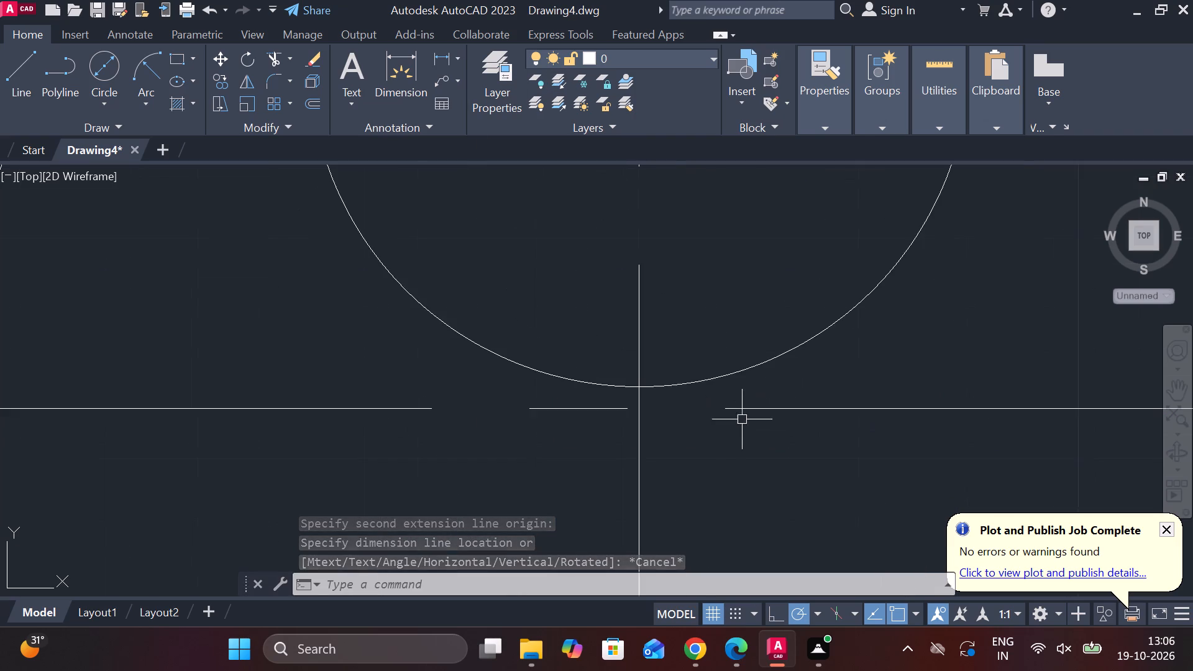
pyautogui.scroll(-3, 731, 406)
pyautogui.click(640, 407)
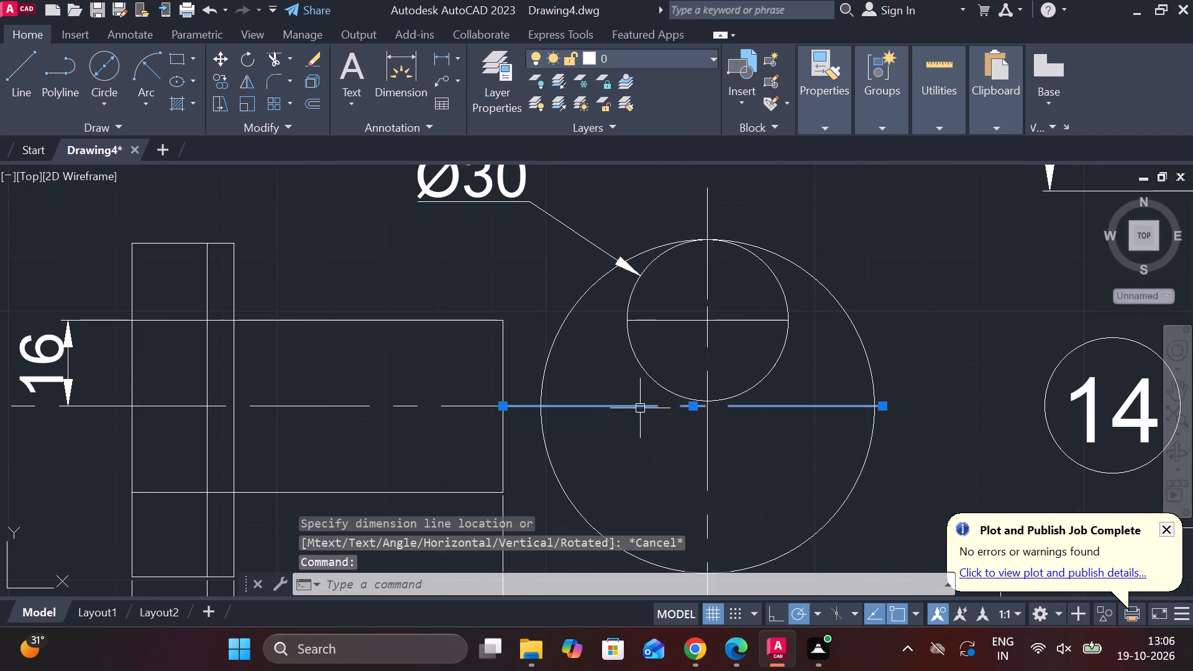
pyautogui.press('Escape')
pyautogui.click(390, 404)
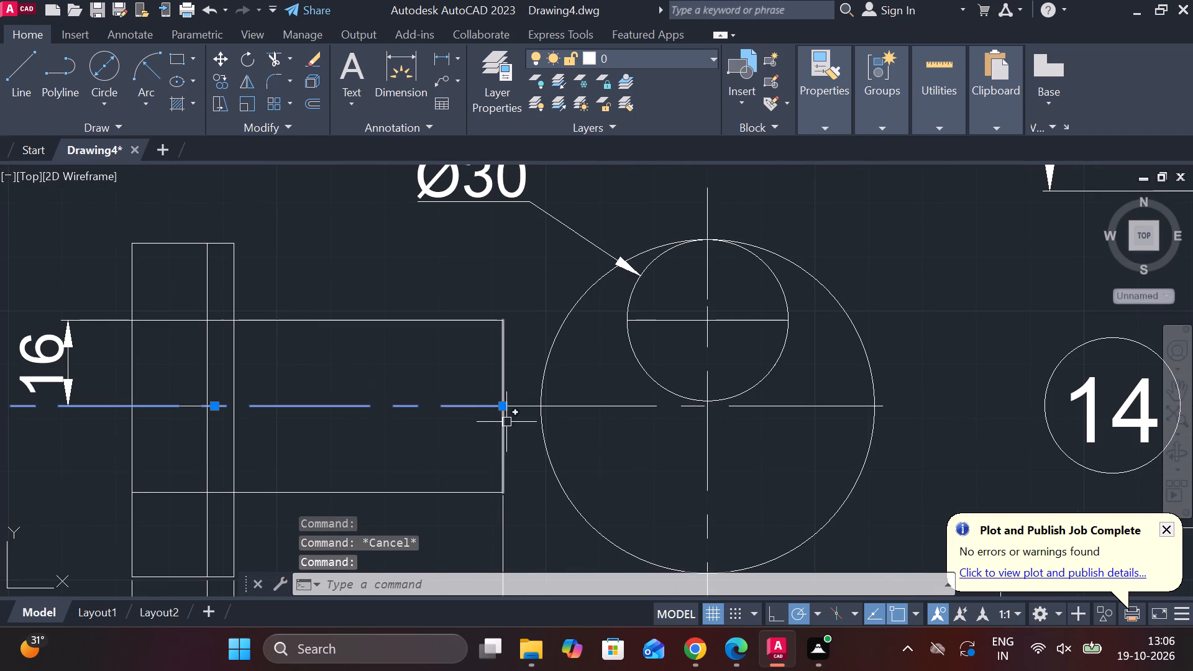
pyautogui.click(572, 413)
pyautogui.doubleClick(572, 408)
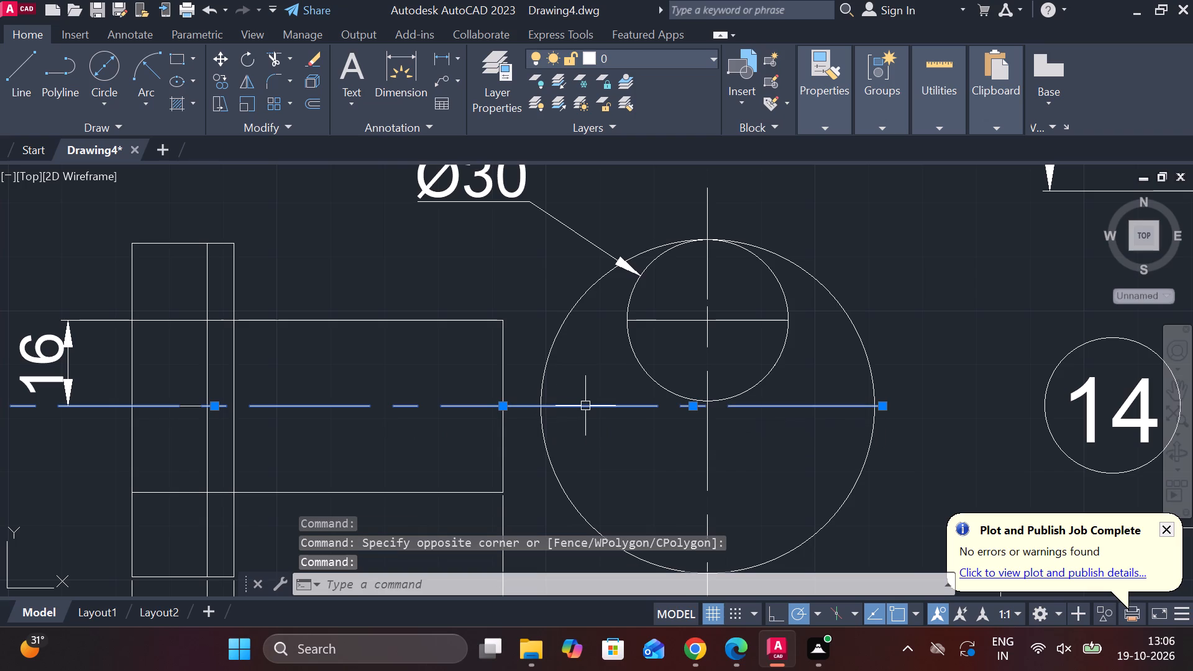
pyautogui.press('j')
pyautogui.press('Return')
pyautogui.click(572, 406)
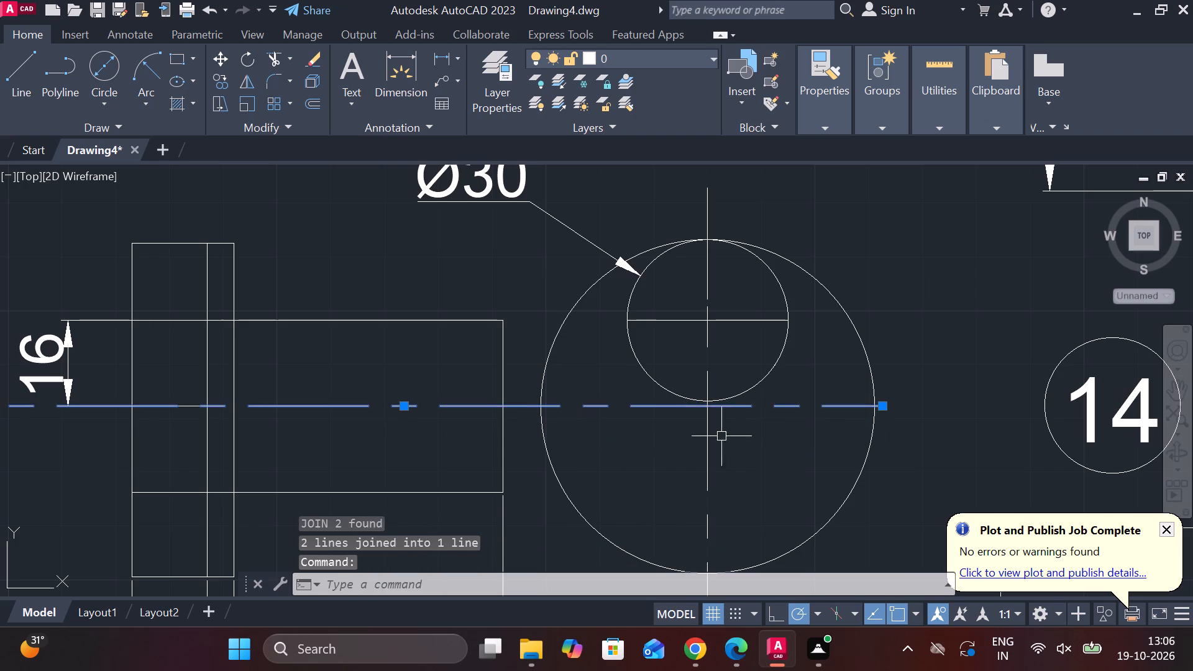
pyautogui.press('Escape')
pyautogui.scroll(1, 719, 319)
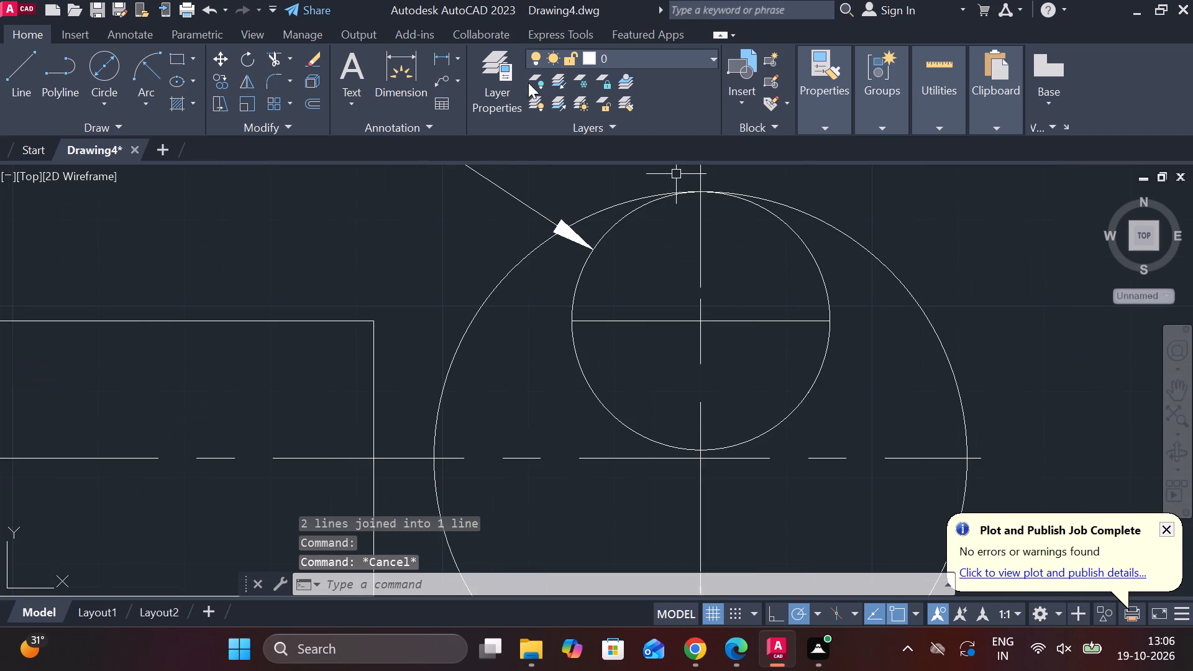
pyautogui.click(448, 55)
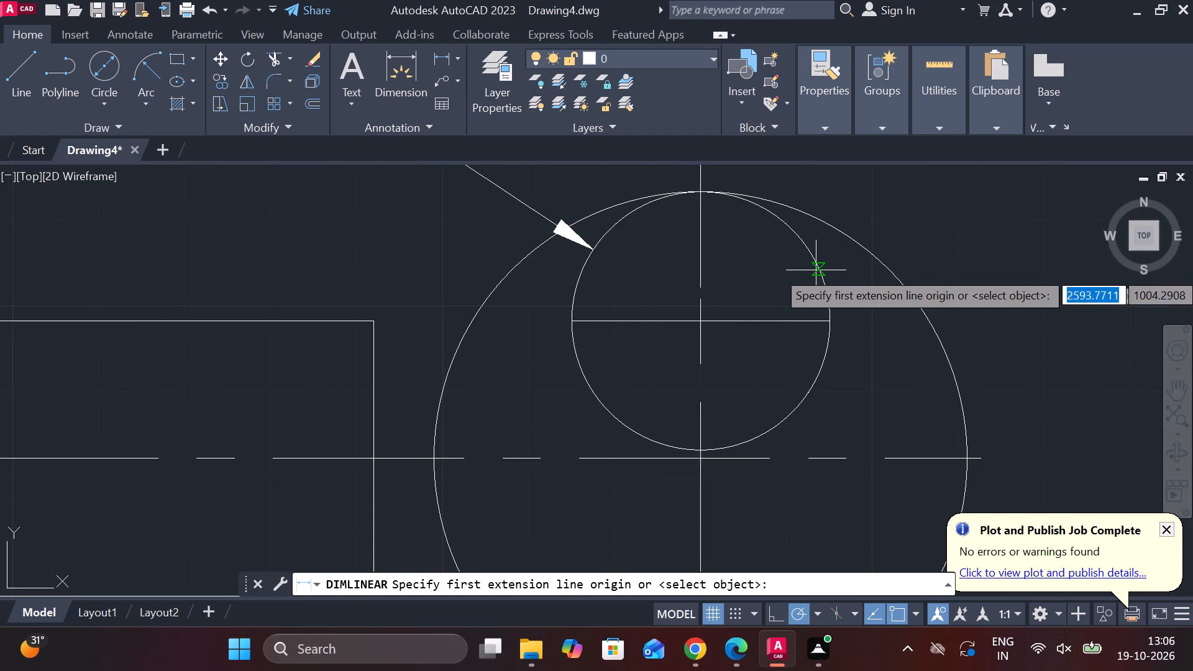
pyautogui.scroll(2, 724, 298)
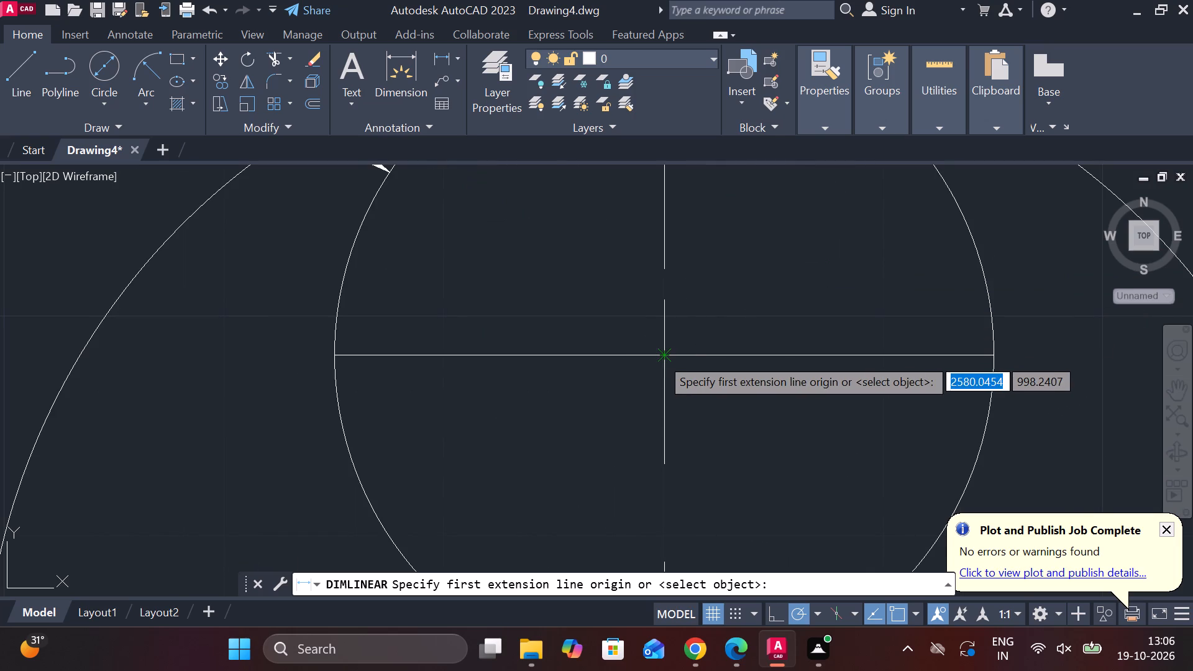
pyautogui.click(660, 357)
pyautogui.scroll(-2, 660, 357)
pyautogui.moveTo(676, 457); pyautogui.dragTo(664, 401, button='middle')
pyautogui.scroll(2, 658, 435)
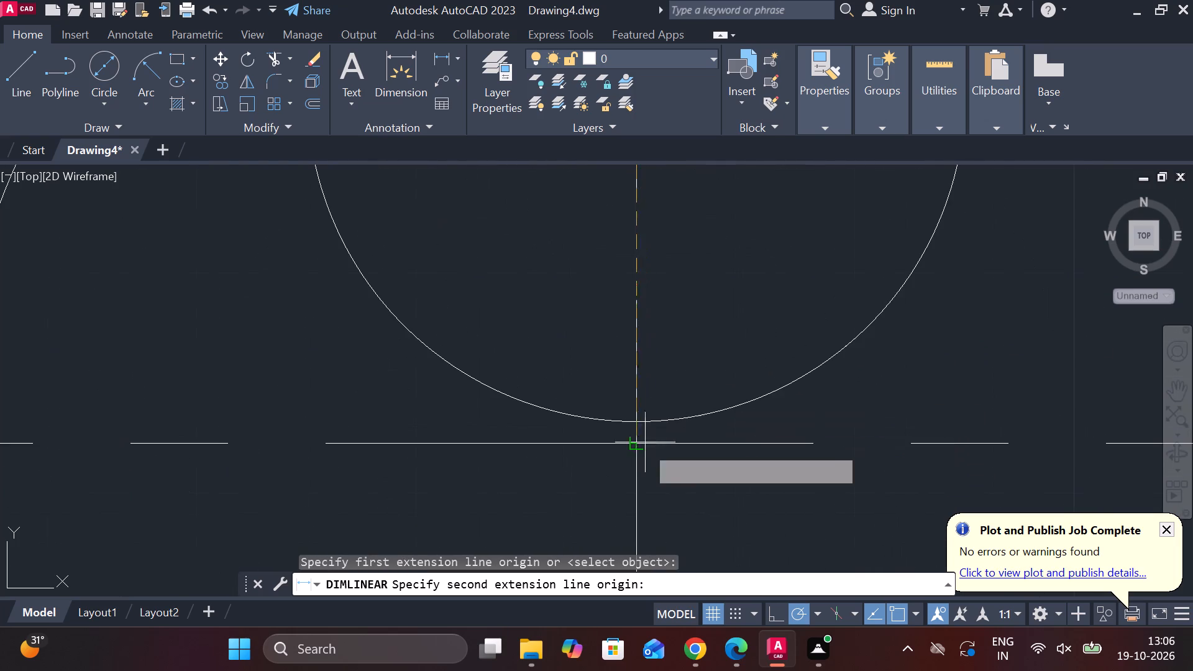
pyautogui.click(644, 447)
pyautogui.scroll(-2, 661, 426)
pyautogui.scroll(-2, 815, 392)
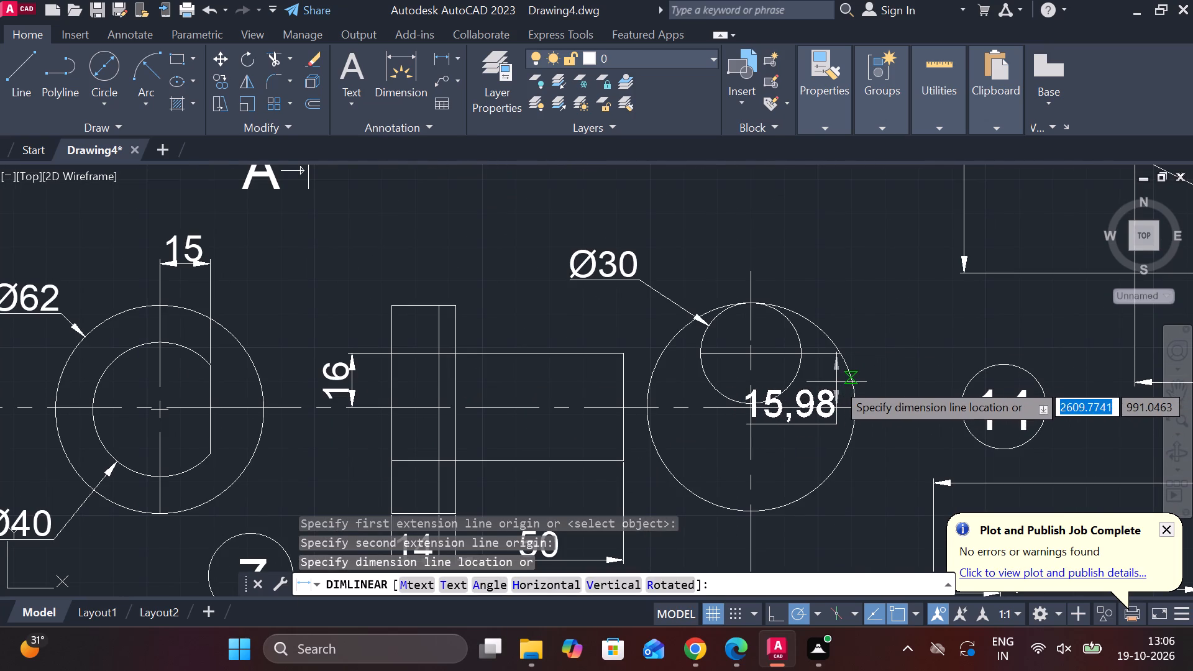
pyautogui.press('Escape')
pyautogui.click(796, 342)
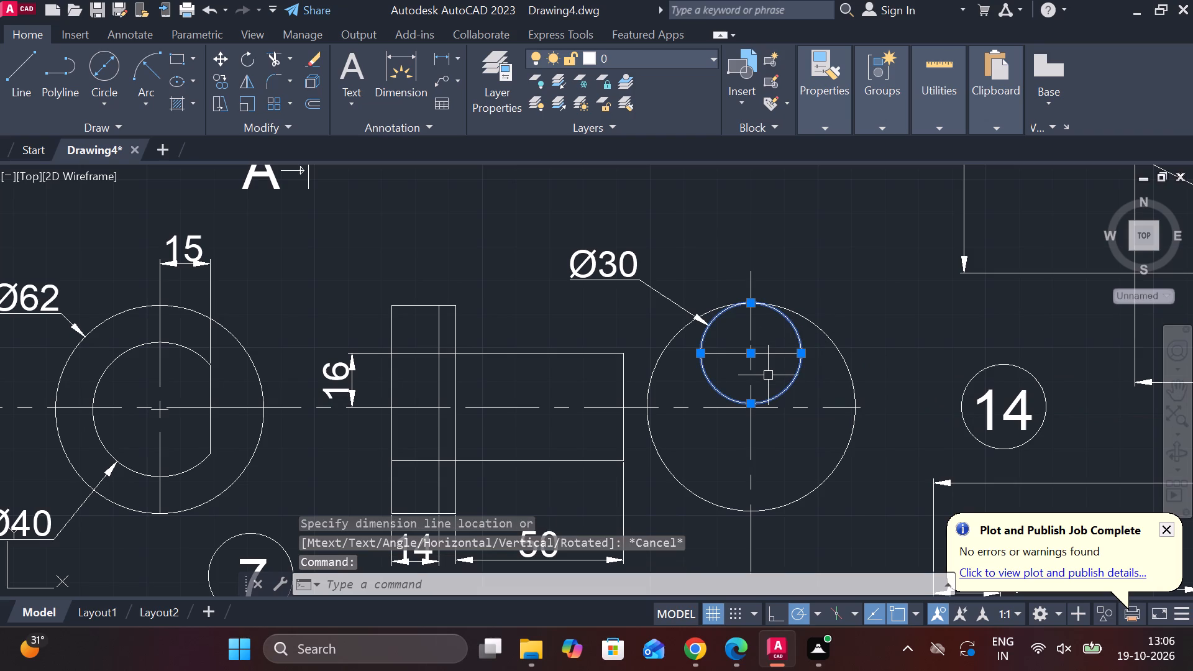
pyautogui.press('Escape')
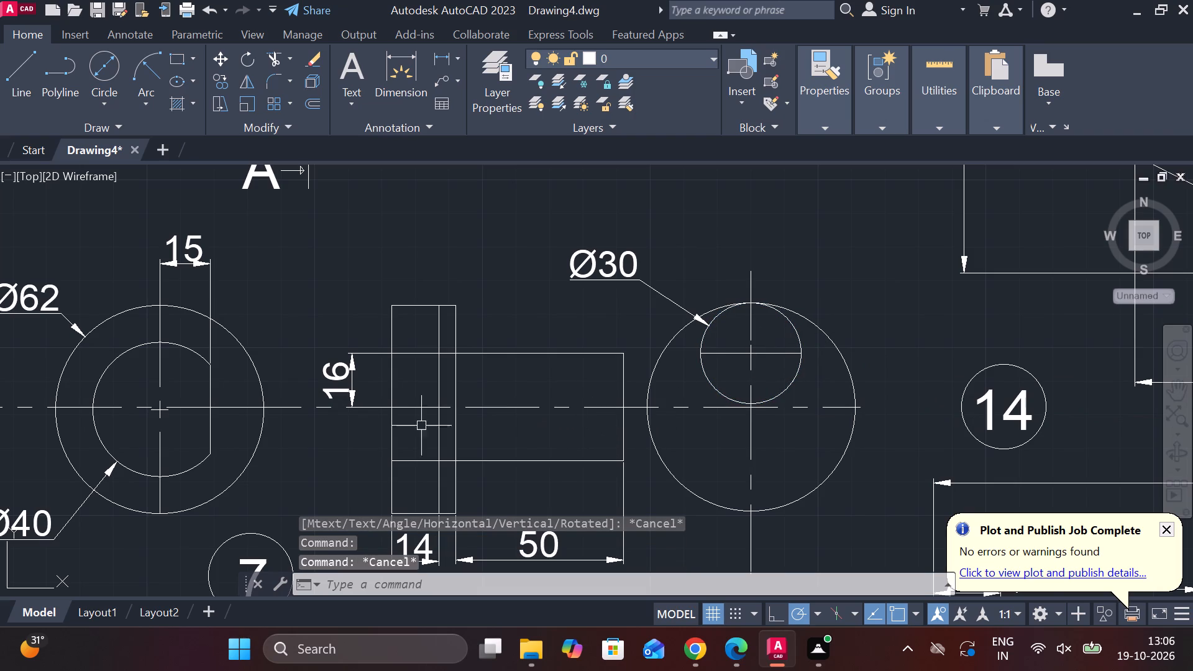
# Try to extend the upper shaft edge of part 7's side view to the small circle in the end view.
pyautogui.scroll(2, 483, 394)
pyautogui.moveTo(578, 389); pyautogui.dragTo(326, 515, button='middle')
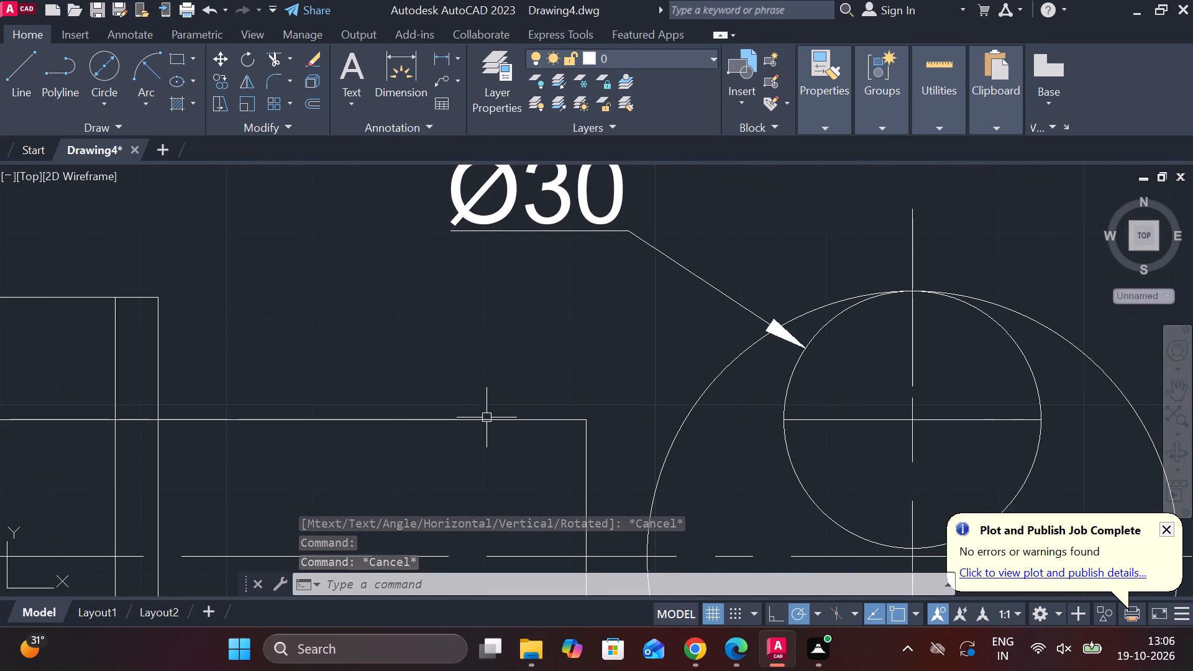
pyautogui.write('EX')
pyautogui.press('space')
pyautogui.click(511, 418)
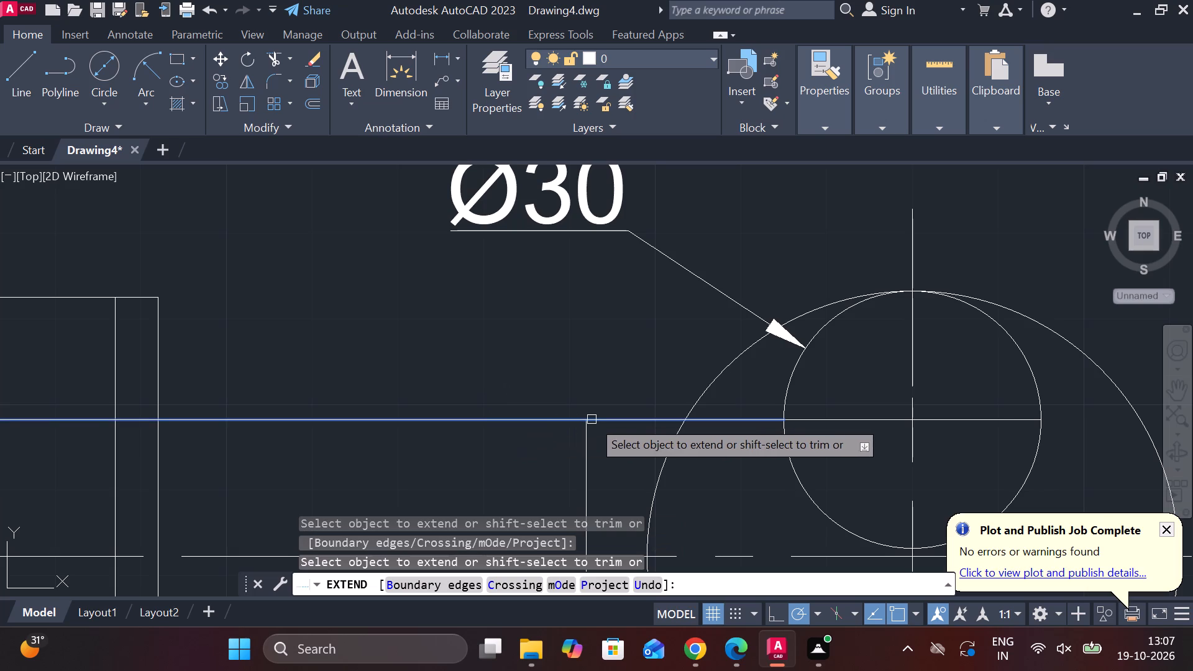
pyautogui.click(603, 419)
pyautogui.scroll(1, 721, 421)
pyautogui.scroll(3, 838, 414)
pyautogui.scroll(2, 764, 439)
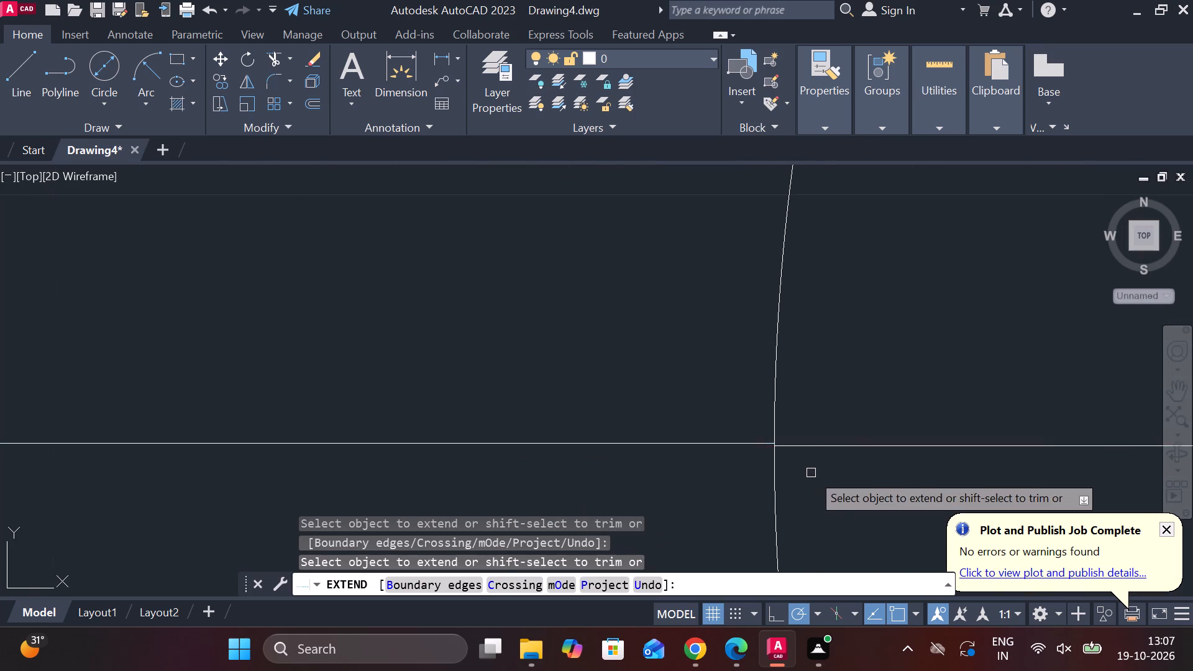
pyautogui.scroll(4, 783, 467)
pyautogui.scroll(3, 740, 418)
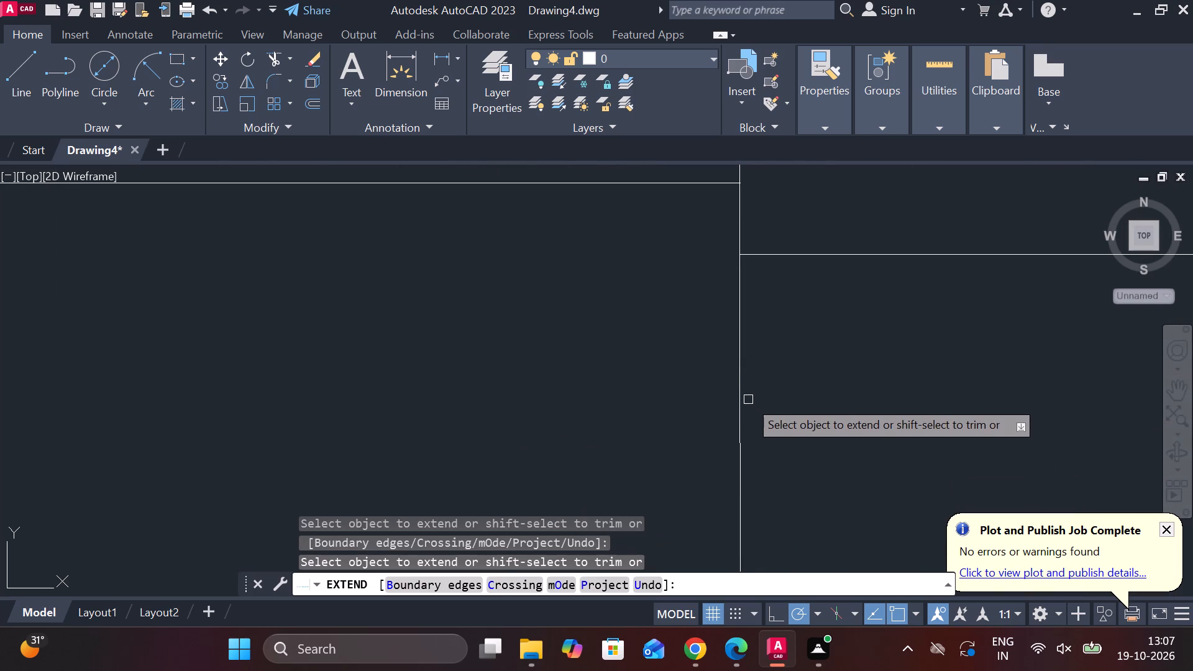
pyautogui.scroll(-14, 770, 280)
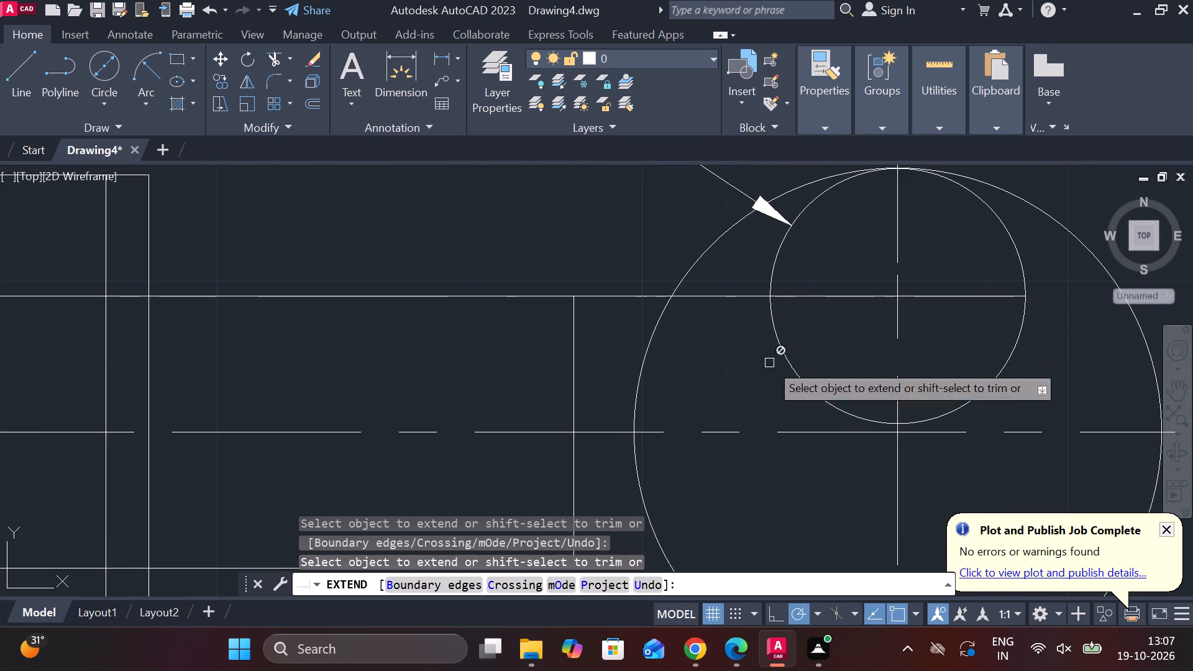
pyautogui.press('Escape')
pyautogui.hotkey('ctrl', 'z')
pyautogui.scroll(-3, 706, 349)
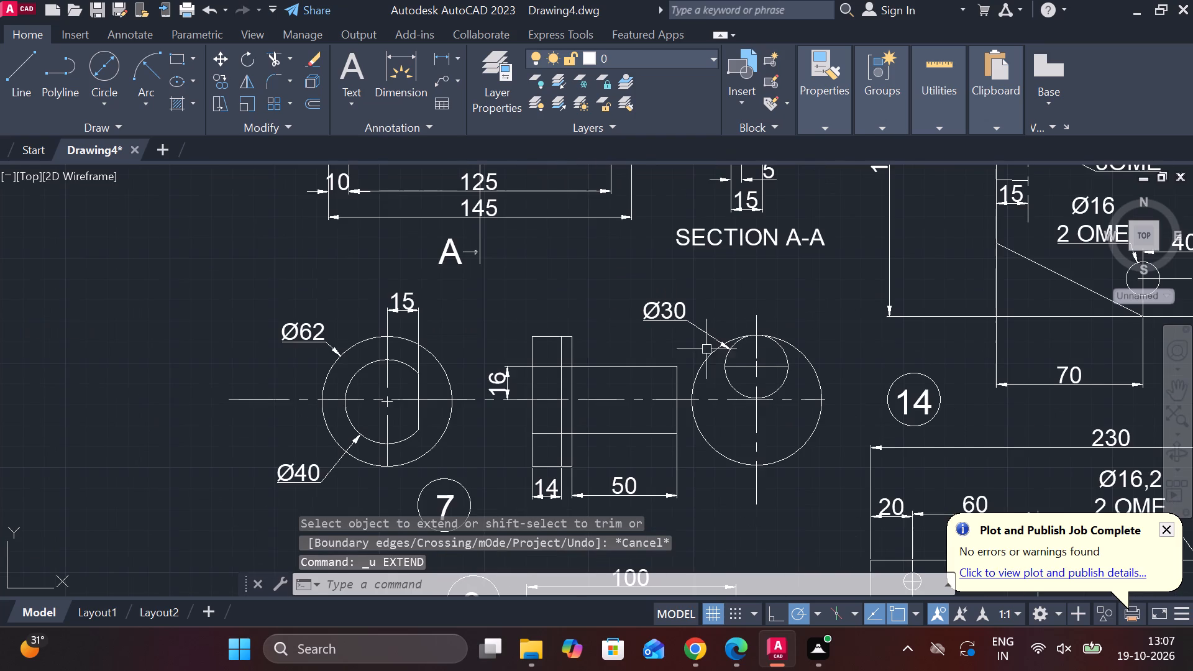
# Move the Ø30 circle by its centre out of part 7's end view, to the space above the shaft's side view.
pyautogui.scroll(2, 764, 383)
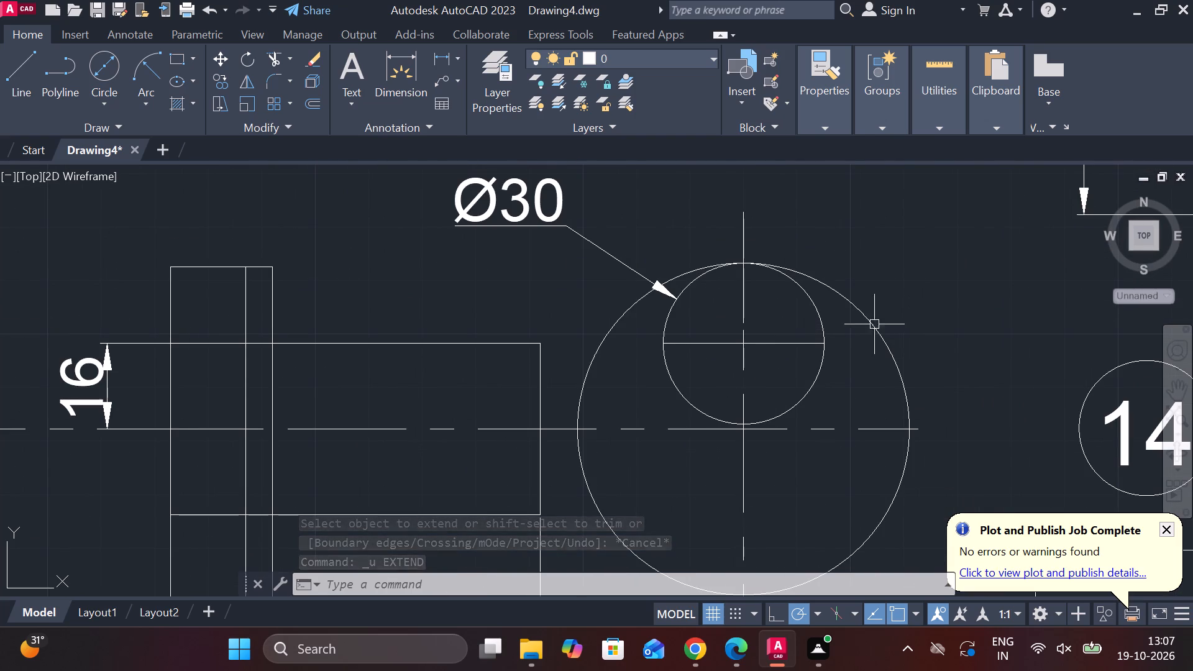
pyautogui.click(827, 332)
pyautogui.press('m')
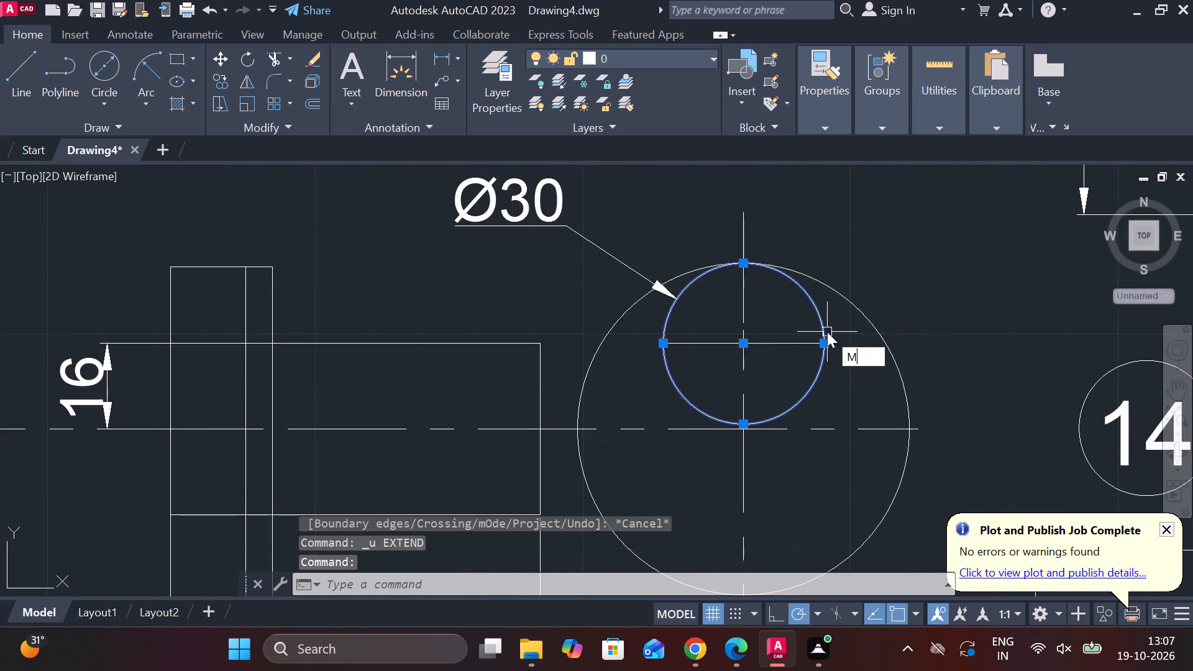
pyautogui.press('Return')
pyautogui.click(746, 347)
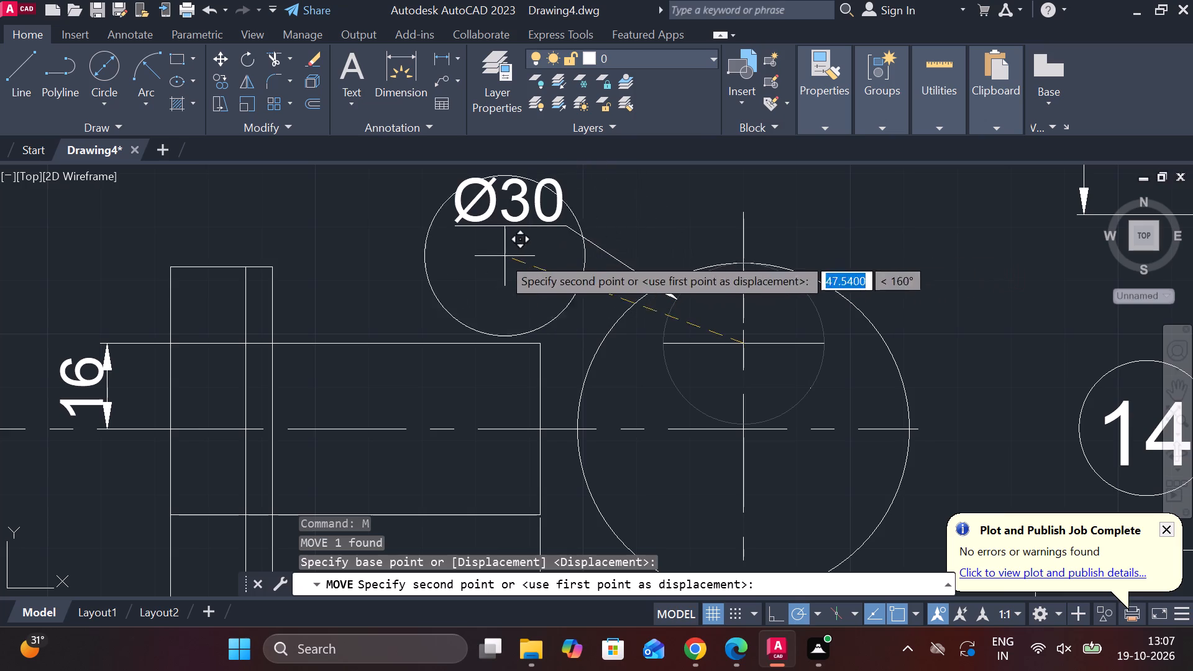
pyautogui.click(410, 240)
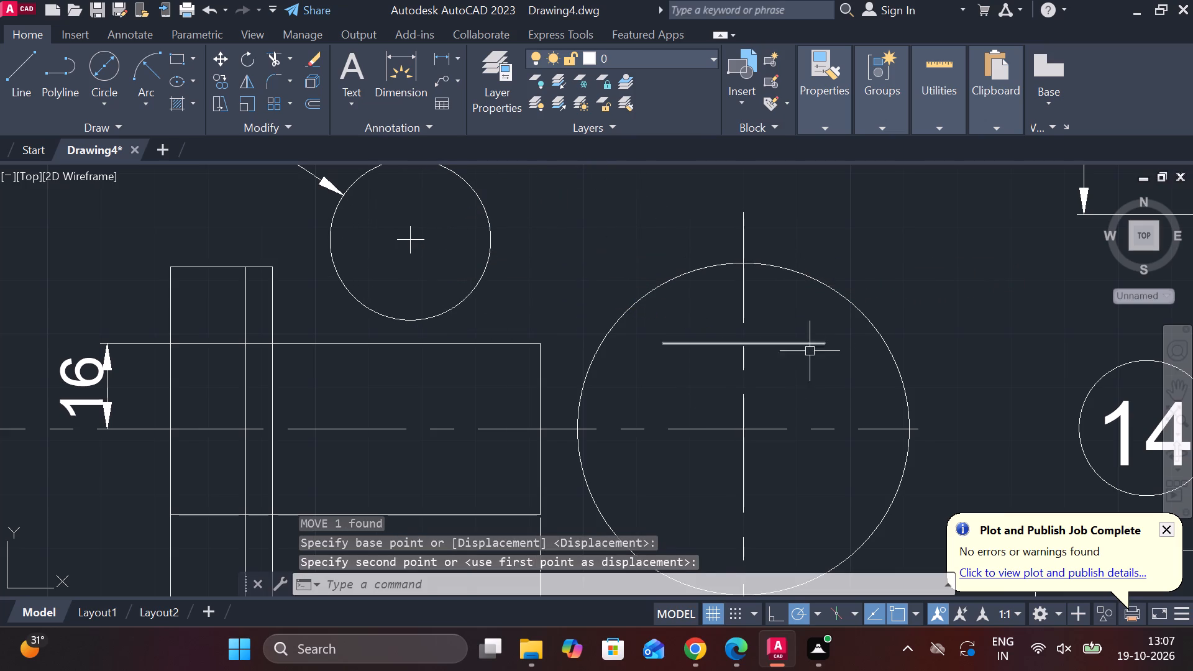
# Erase the short horizontal line left inside the large circle of part 7's end view.
pyautogui.click(797, 356)
pyautogui.click(780, 335)
pyautogui.write('E')
pyautogui.press('space')
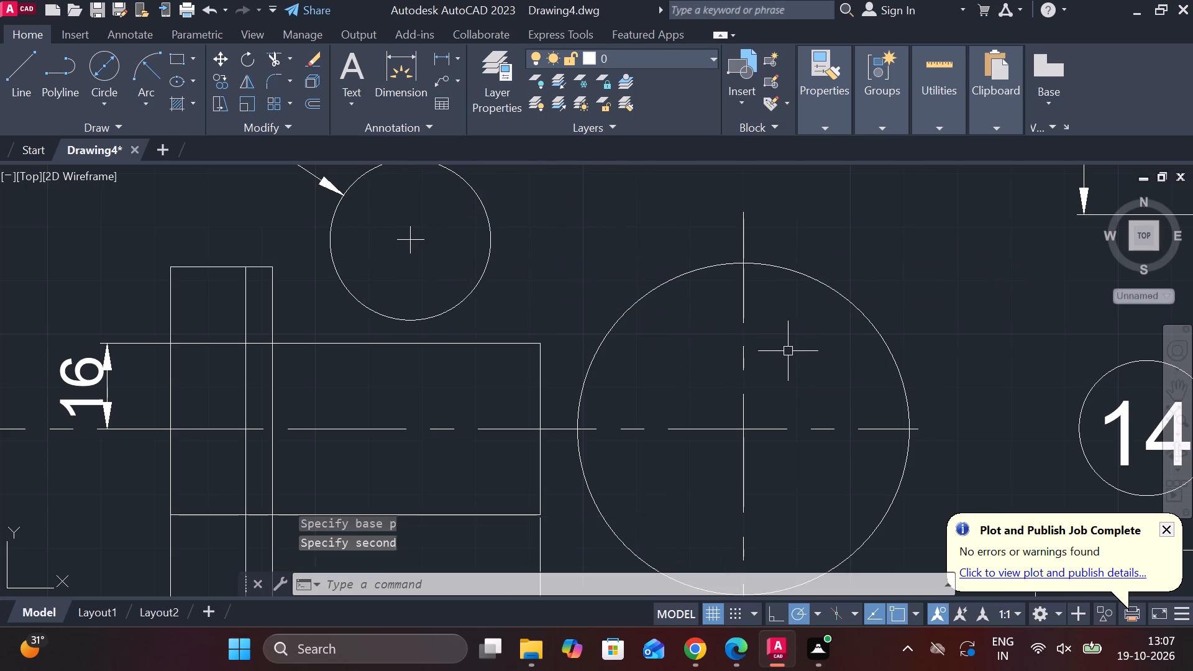
# Draw a 16 mm vertical line upward from the centre of the large circle in part 7's end view.
pyautogui.press('l')
pyautogui.press('Return')
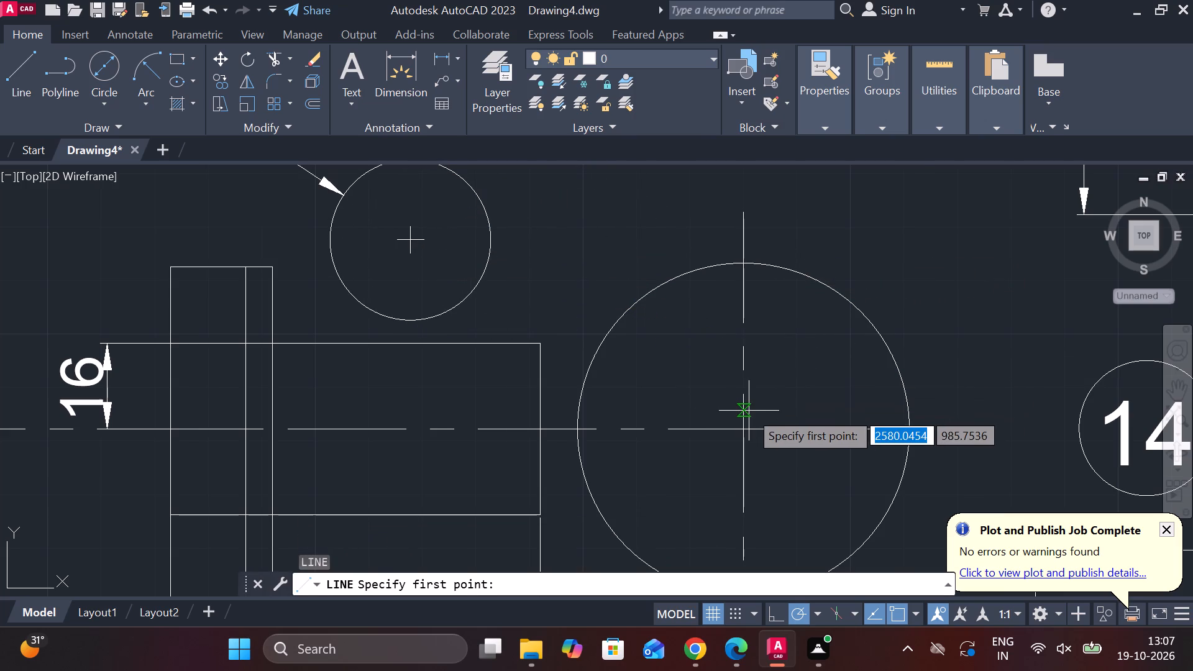
pyautogui.click(746, 427)
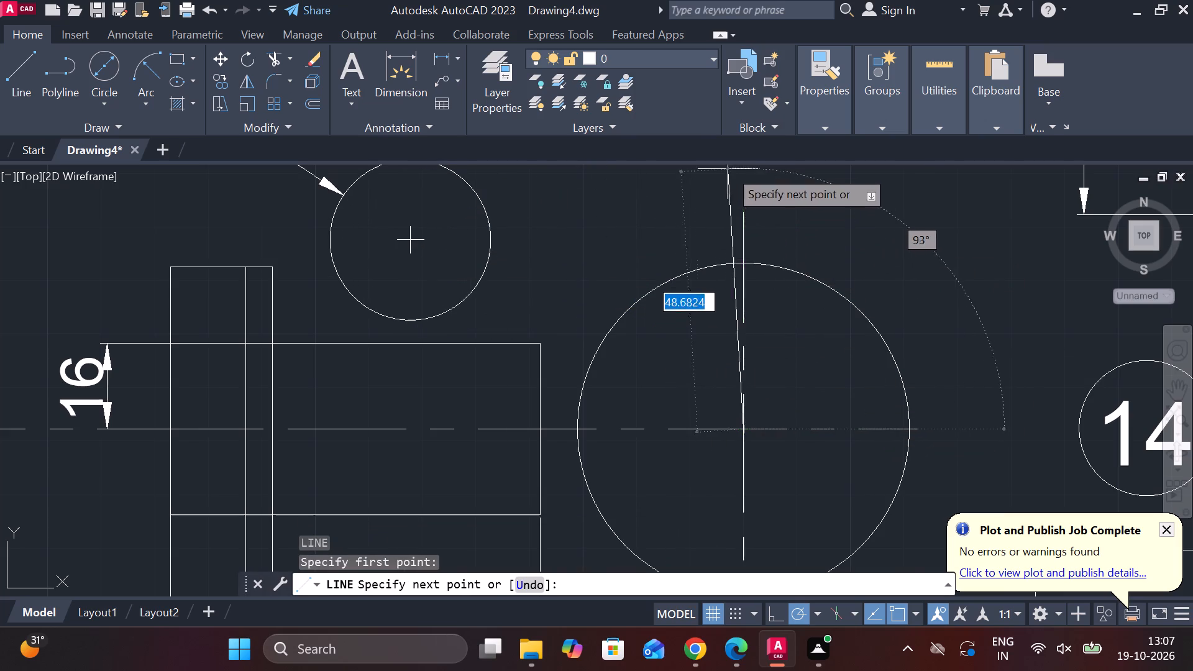
pyautogui.write('16')
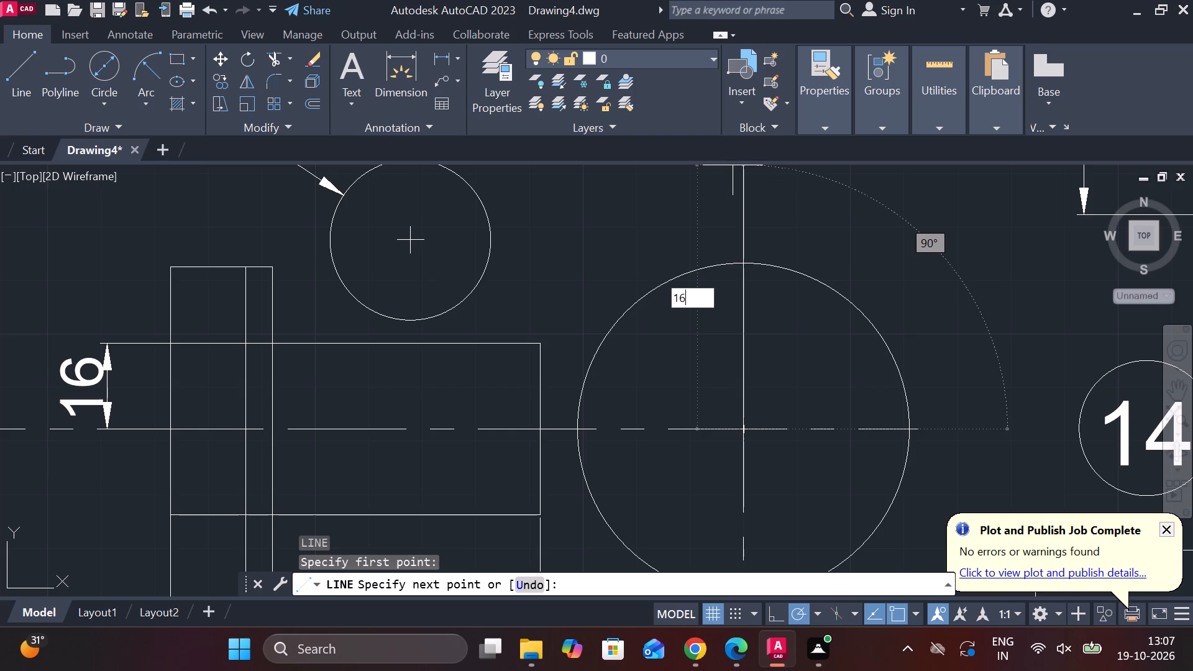
pyautogui.press('Return')
pyautogui.press('Escape')
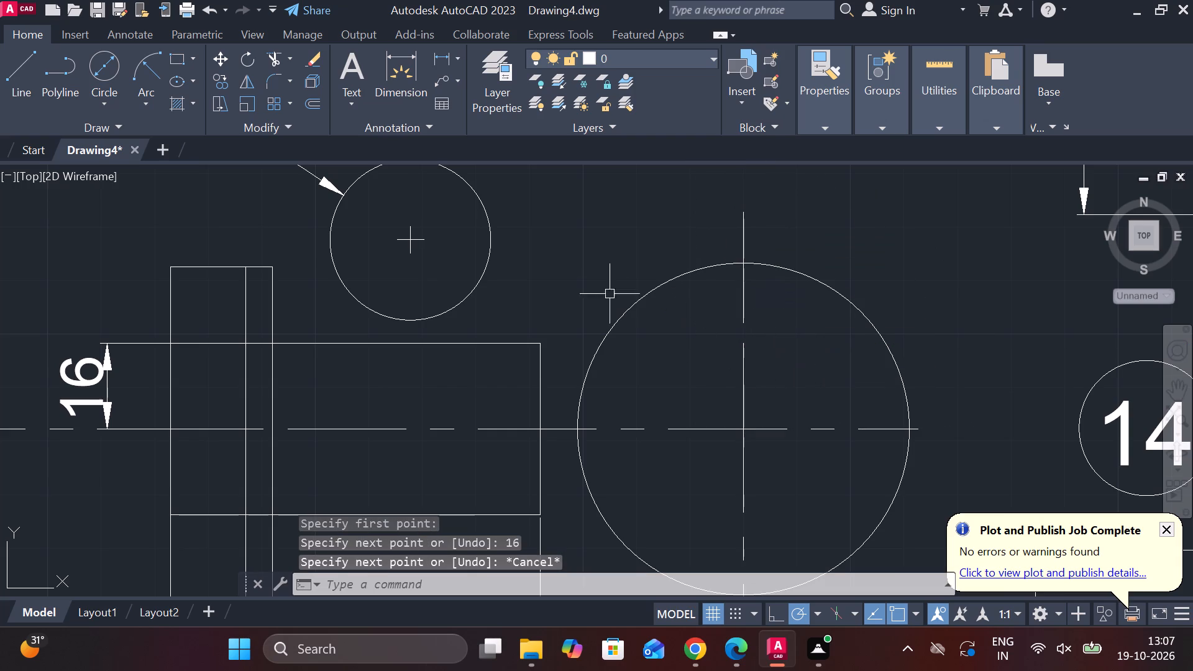
# Move the Ø30 circle by its centre onto the upper end of the 16 mm vertical line in the end view.
pyautogui.click(493, 226)
pyautogui.press('m')
pyautogui.press('Return')
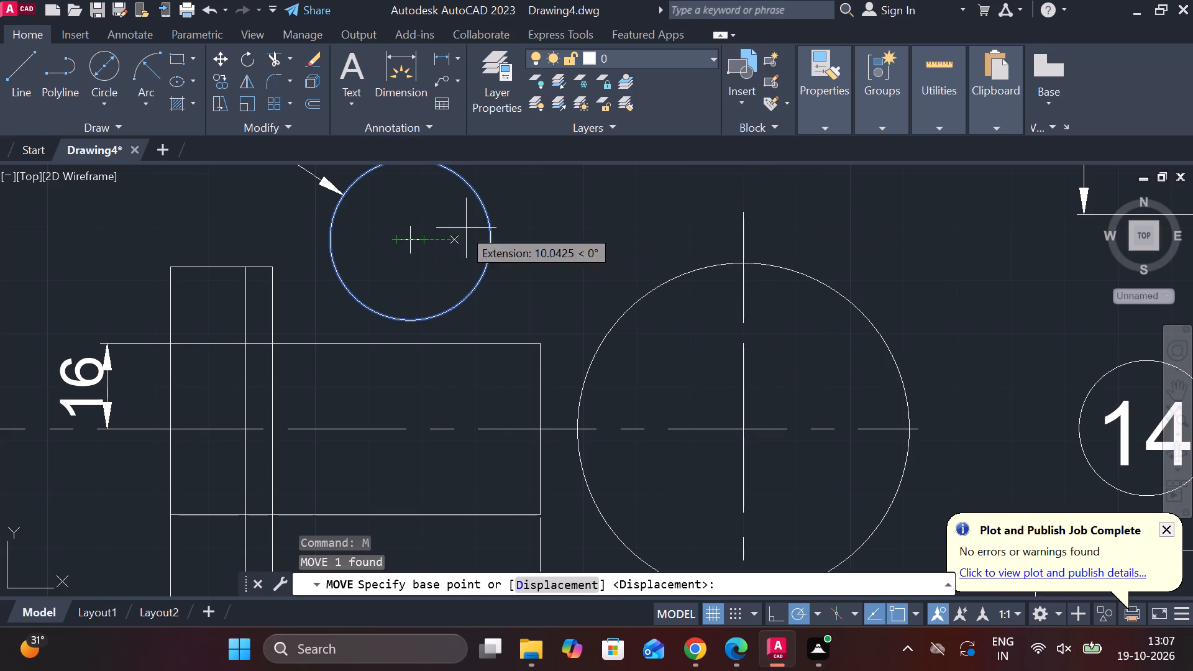
pyautogui.moveTo(478, 211); pyautogui.dragTo(527, 244, button='middle')
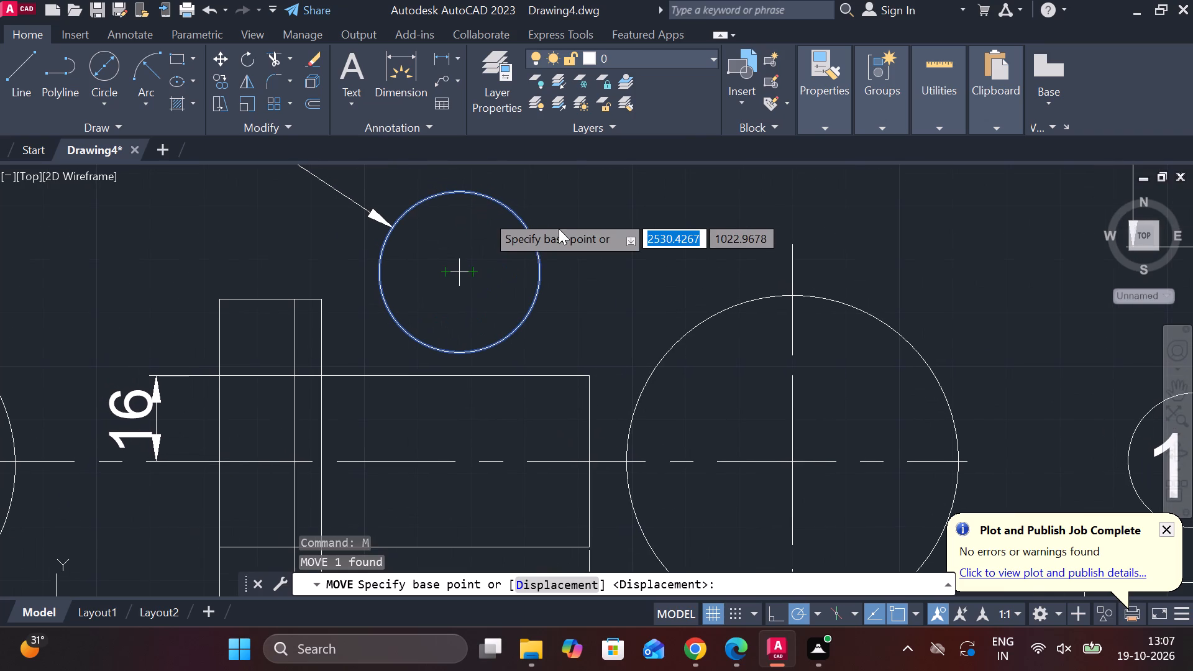
pyautogui.scroll(2, 536, 240)
pyautogui.click(465, 267)
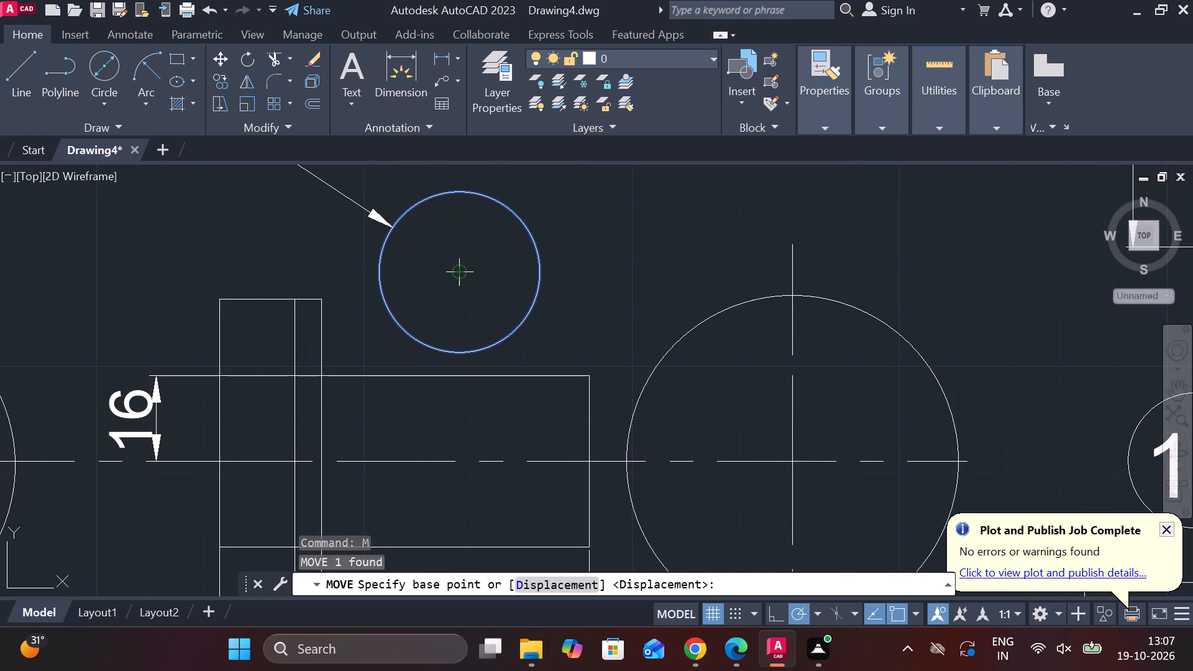
pyautogui.scroll(2, 800, 382)
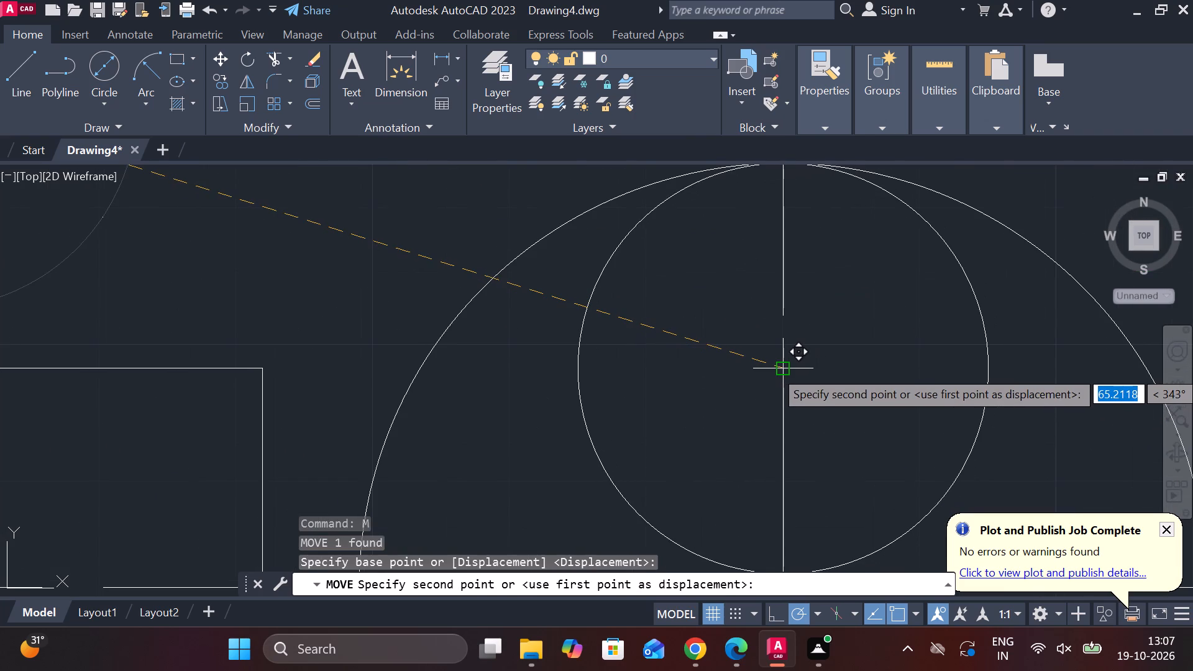
pyautogui.scroll(-1, 784, 369)
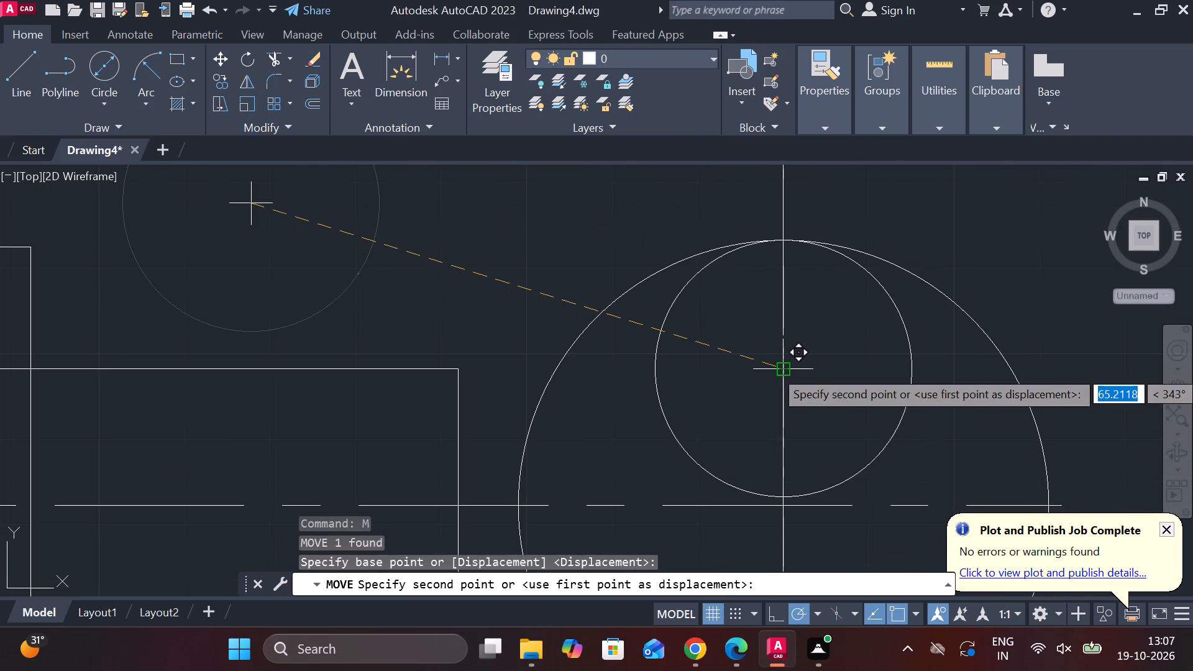
pyautogui.click(784, 369)
pyautogui.scroll(-2, 889, 337)
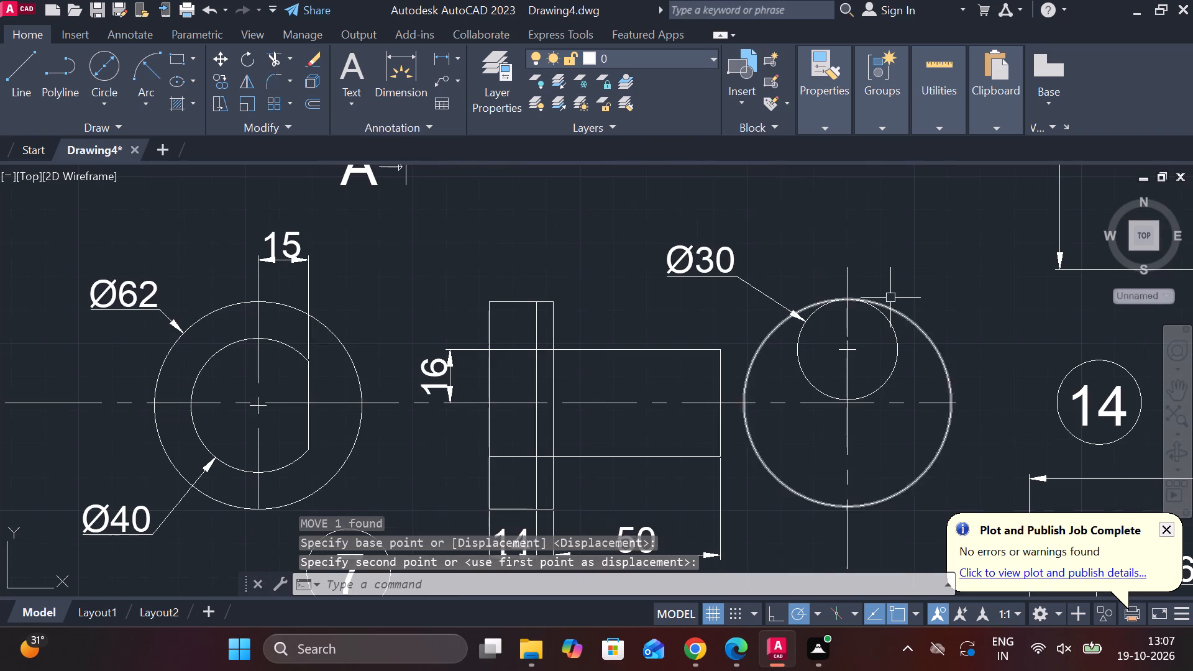
pyautogui.press('Escape')
# Check the vertical distance between the Ø30 circle's centre and the large circle's centre.
pyautogui.click(436, 52)
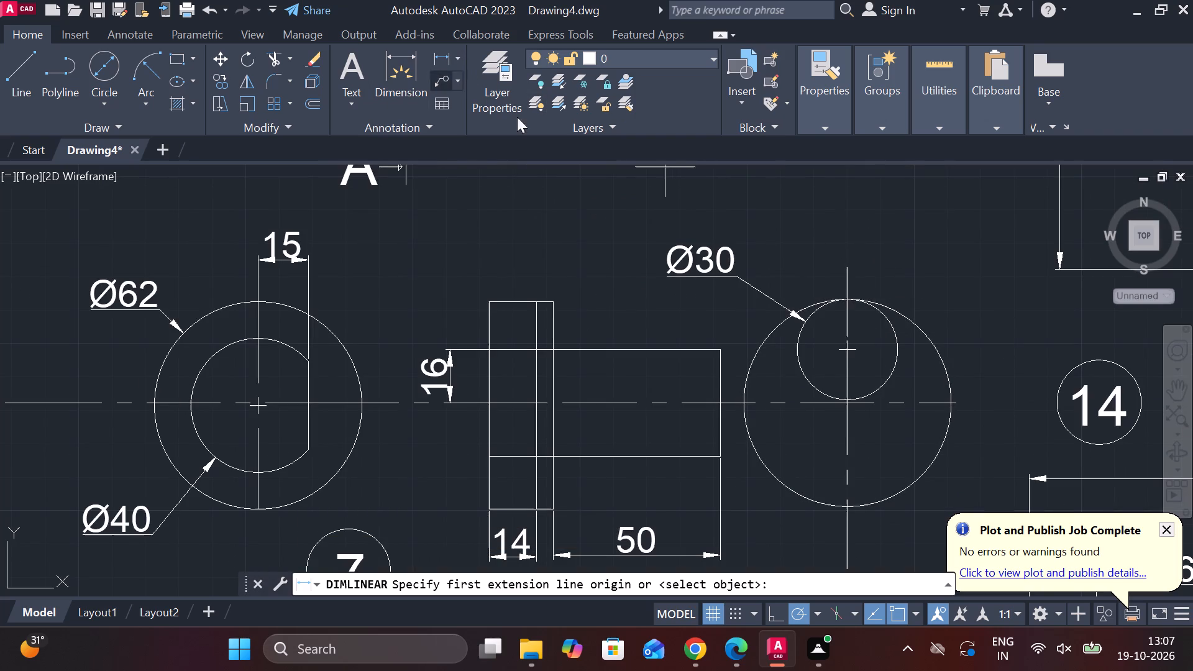
pyautogui.moveTo(894, 368); pyautogui.dragTo(822, 342, button='middle')
pyautogui.scroll(1, 814, 321)
pyautogui.click(749, 319)
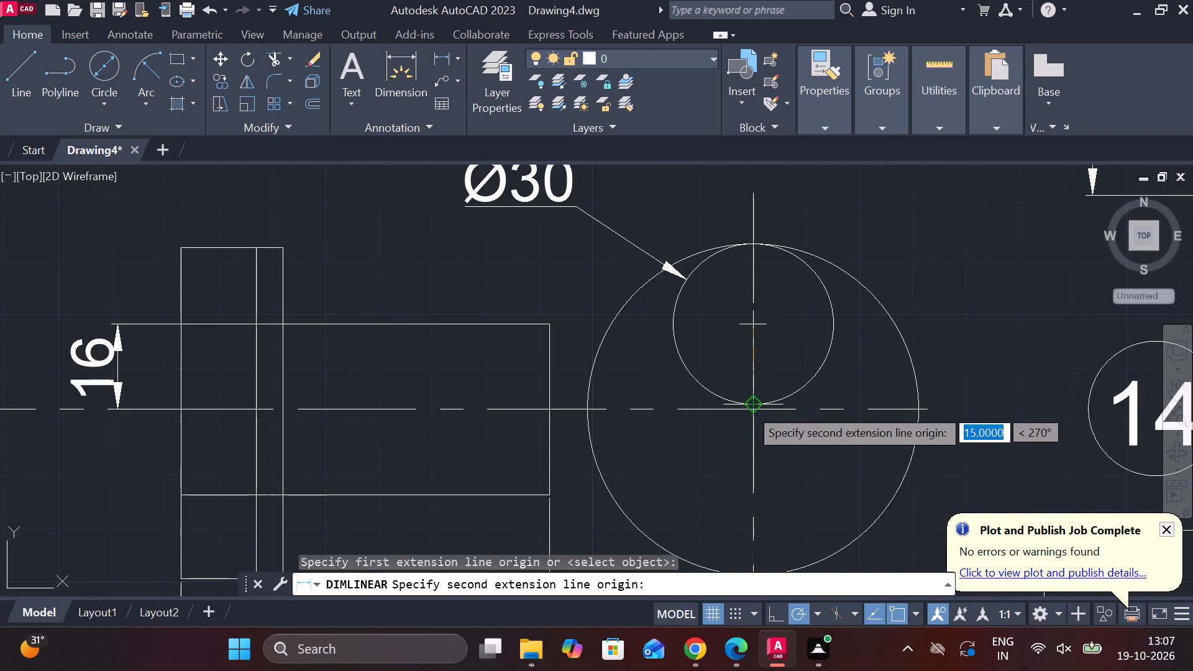
pyautogui.scroll(2, 749, 408)
pyautogui.scroll(-3, 759, 406)
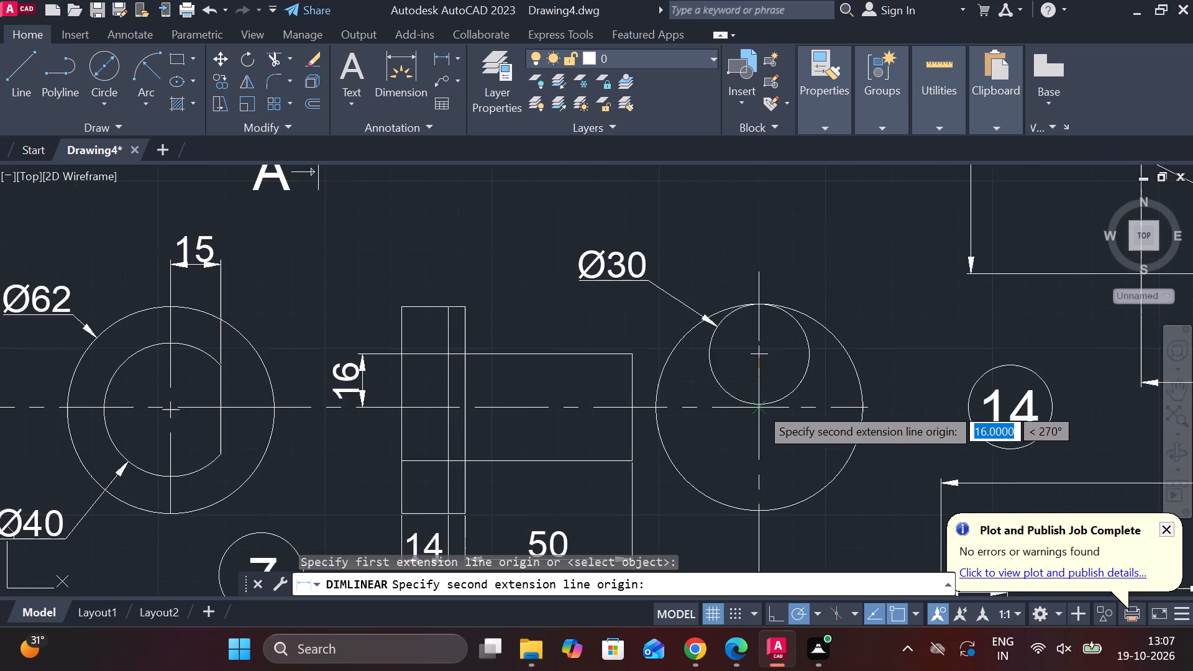
pyautogui.press('Escape')
# In the spare end-view copy beyond part 6, move the small circle overlapping the large one out to the right.
pyautogui.scroll(-3, 762, 403)
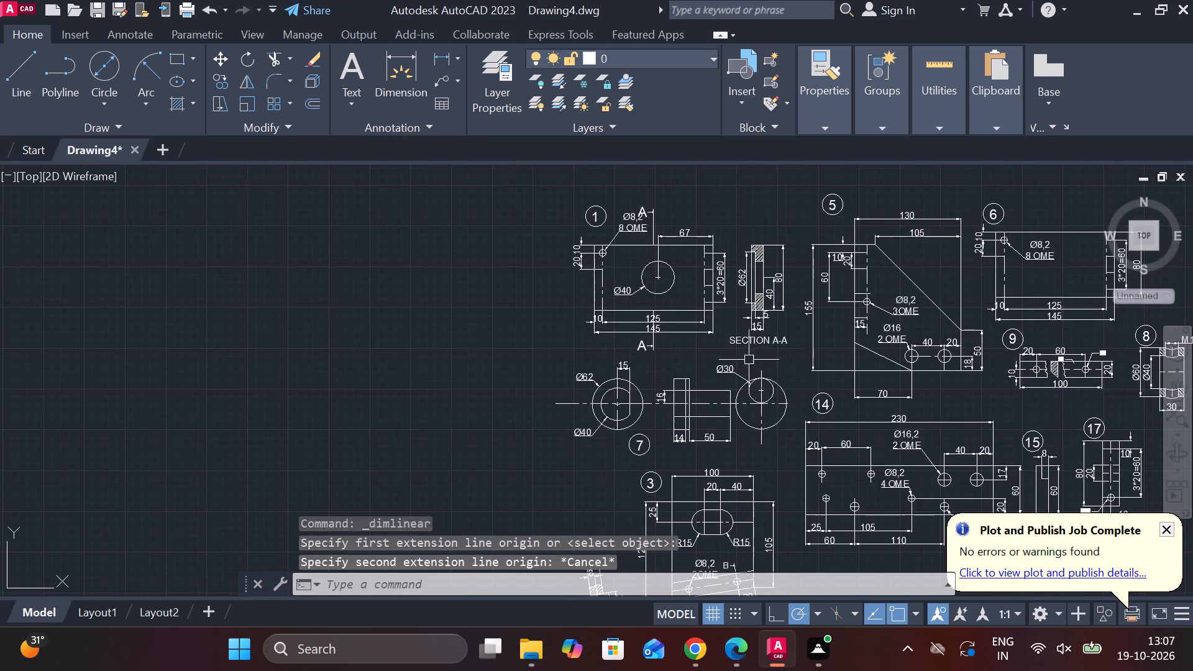
pyautogui.moveTo(749, 359); pyautogui.dragTo(329, 352, button='middle')
pyautogui.moveTo(944, 276); pyautogui.dragTo(820, 316, button='middle')
pyautogui.scroll(3, 774, 280)
pyautogui.moveTo(725, 335); pyautogui.dragTo(799, 279, button='middle')
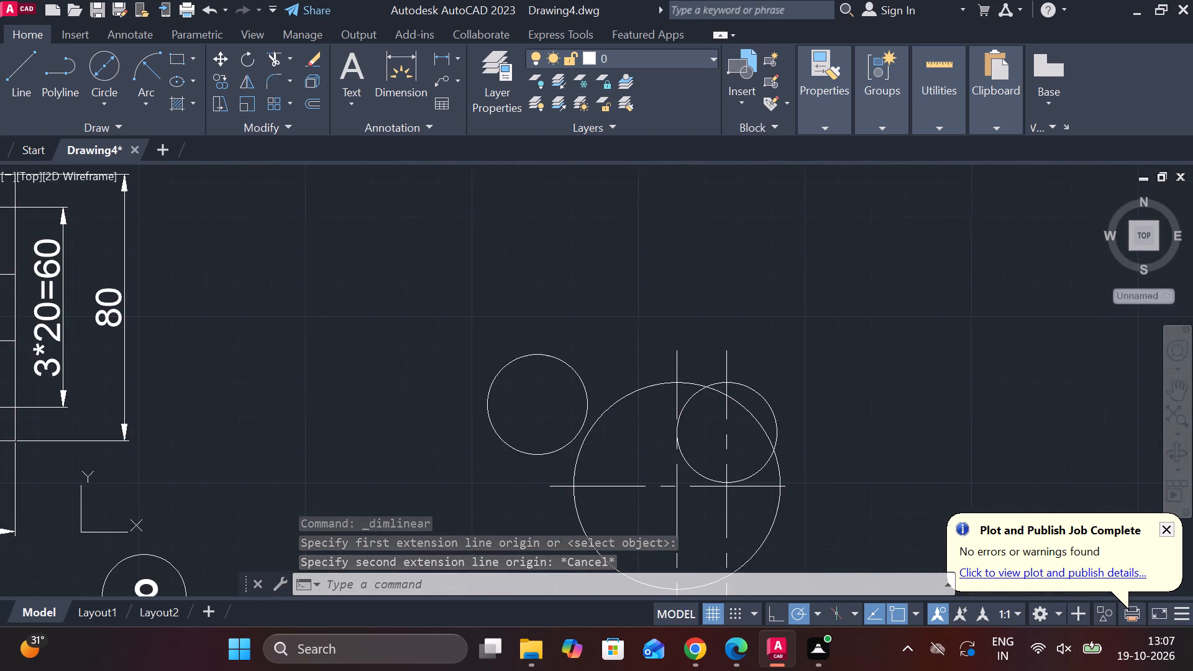
pyautogui.scroll(2, 695, 431)
pyautogui.moveTo(695, 431); pyautogui.dragTo(807, 276, button='middle')
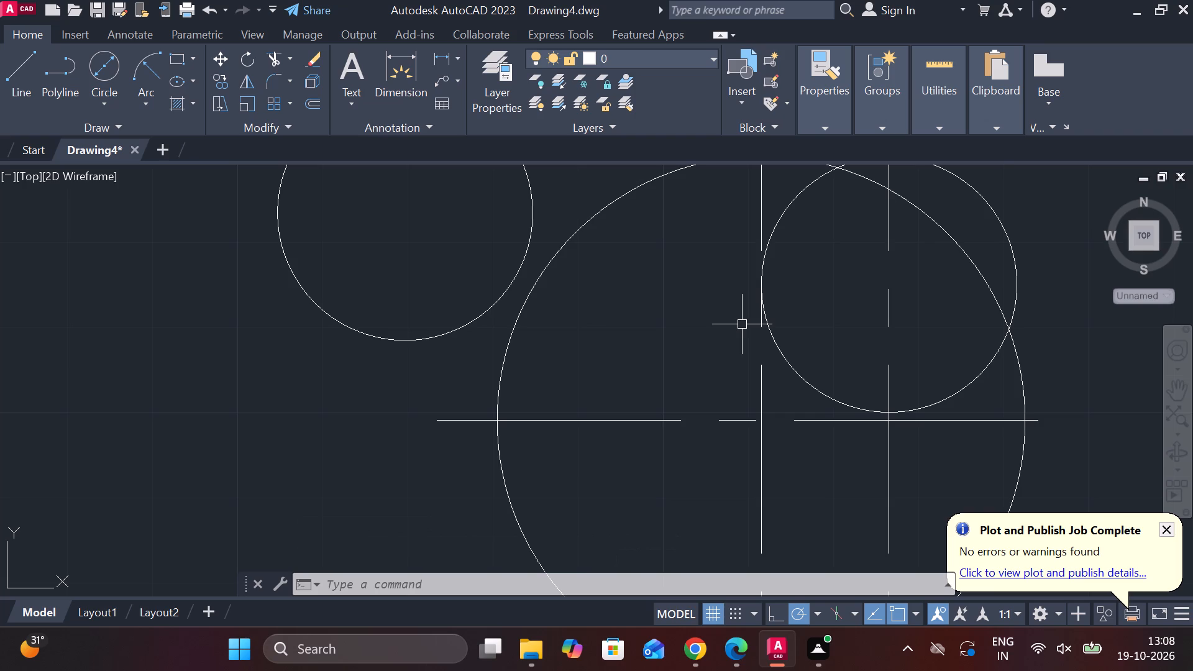
pyautogui.moveTo(880, 337); pyautogui.dragTo(867, 363, button='middle')
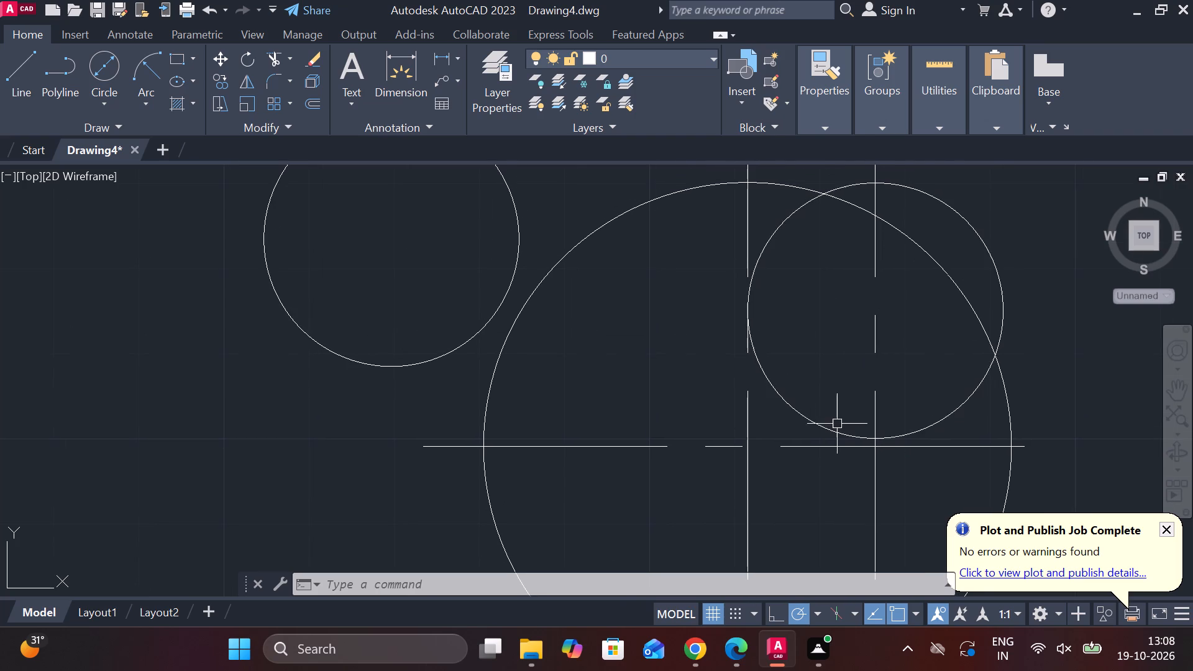
pyautogui.click(834, 427)
pyautogui.press('m')
pyautogui.press('Return')
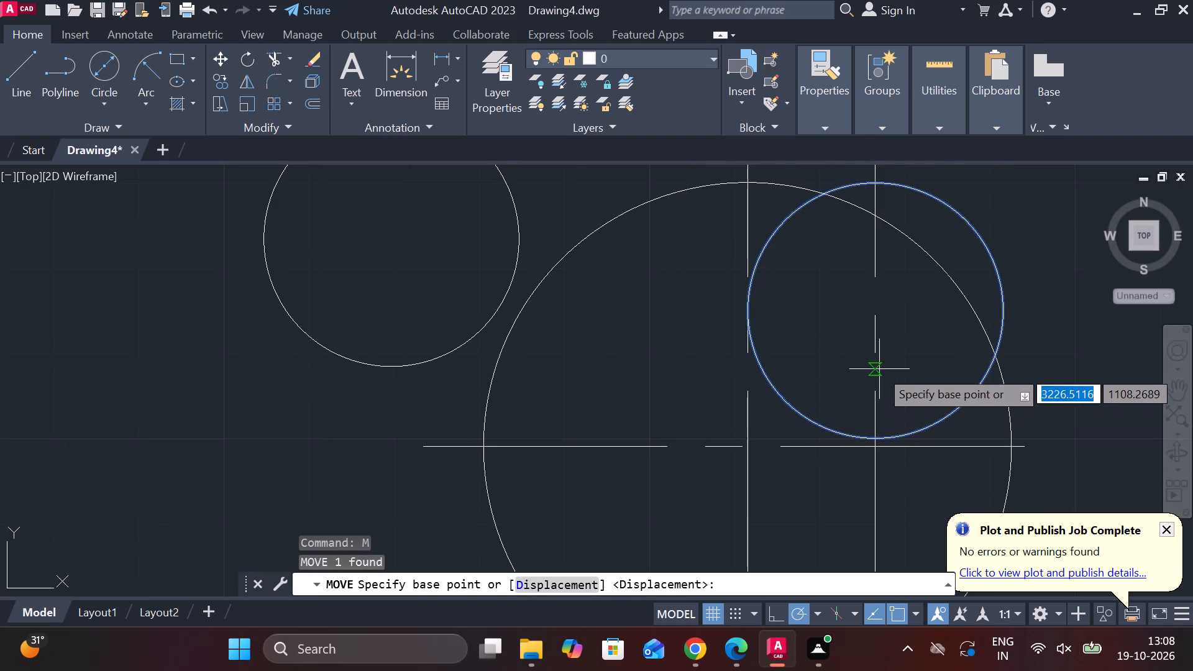
pyautogui.click(900, 359)
pyautogui.moveTo(956, 331); pyautogui.dragTo(831, 367, button='middle')
pyautogui.click(1022, 303)
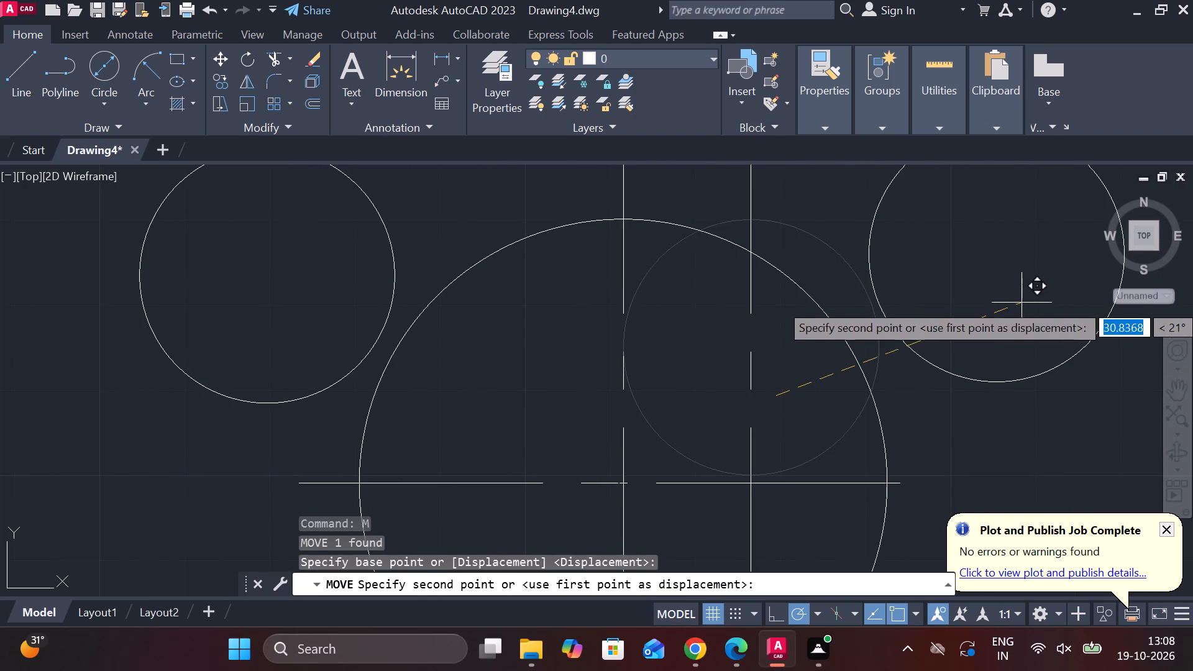
pyautogui.scroll(-1, 766, 394)
pyautogui.moveTo(766, 394); pyautogui.dragTo(774, 398, button='middle')
pyautogui.press('Escape')
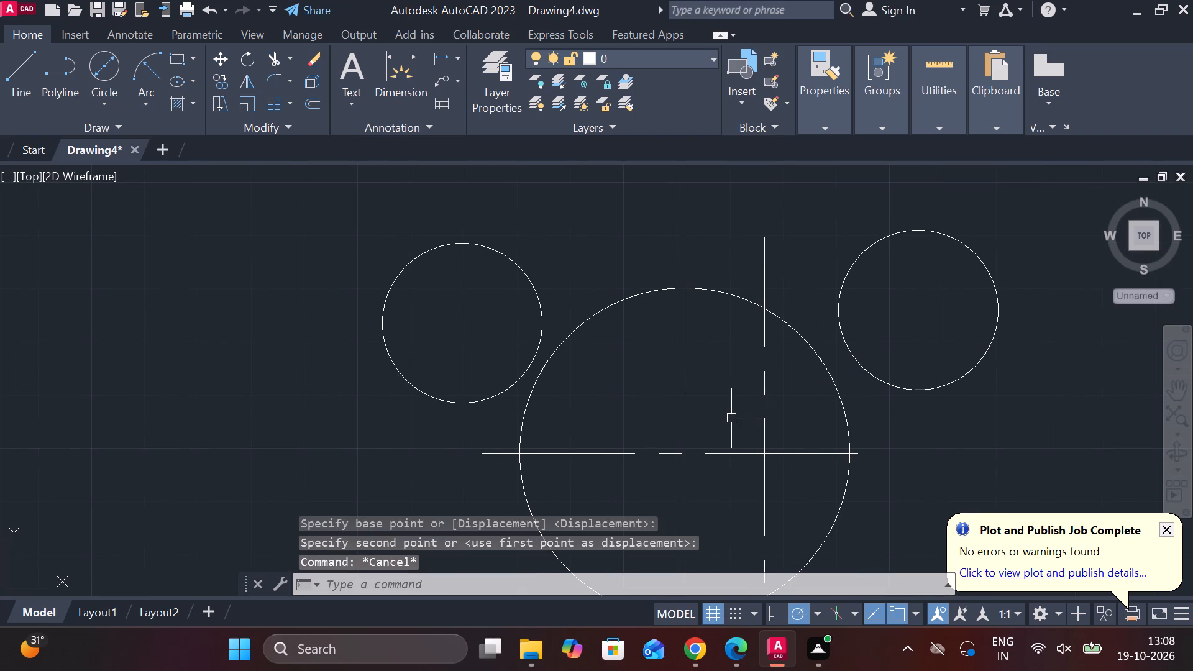
# Draw a line 16 mm up from the large circle's centre in the spare copy, continuing horizontally left past the left small circle.
pyautogui.press('l')
pyautogui.press('Return')
pyautogui.click(681, 452)
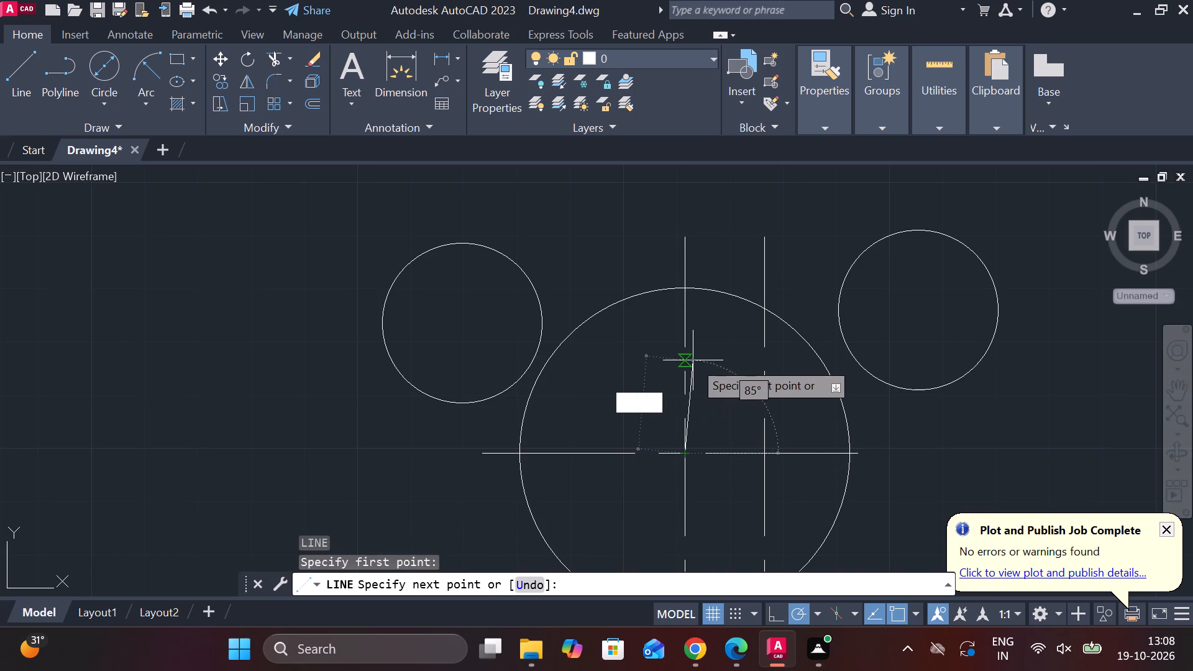
pyautogui.write('16')
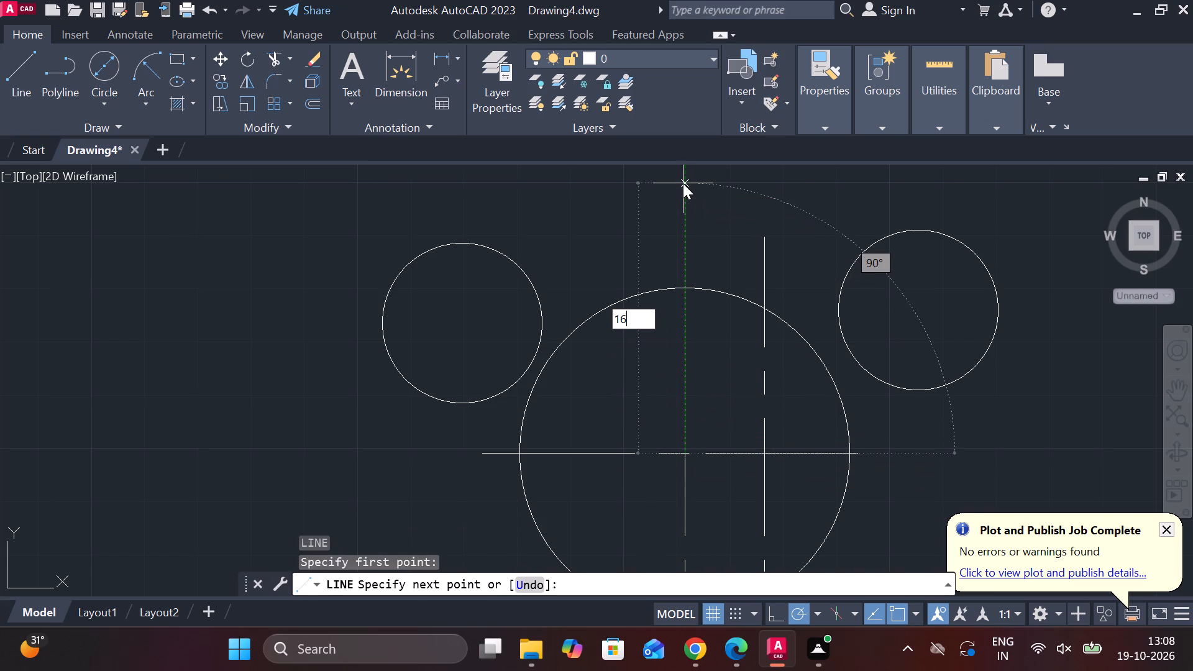
pyautogui.press('space')
pyautogui.click(328, 363)
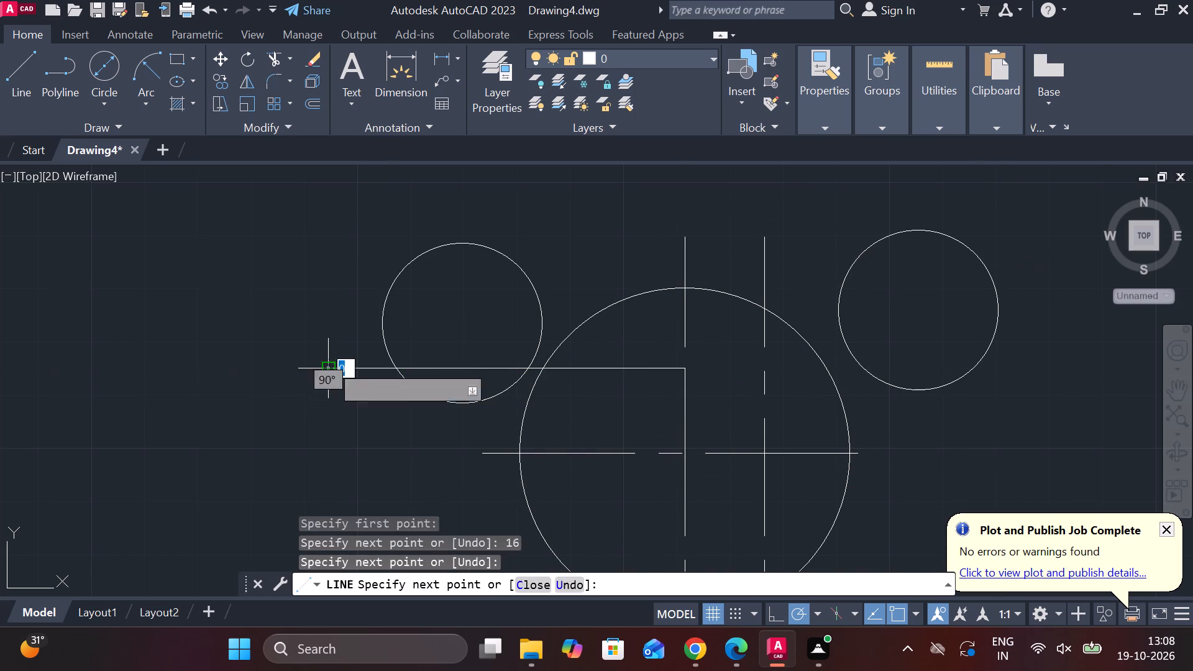
pyautogui.press('Escape')
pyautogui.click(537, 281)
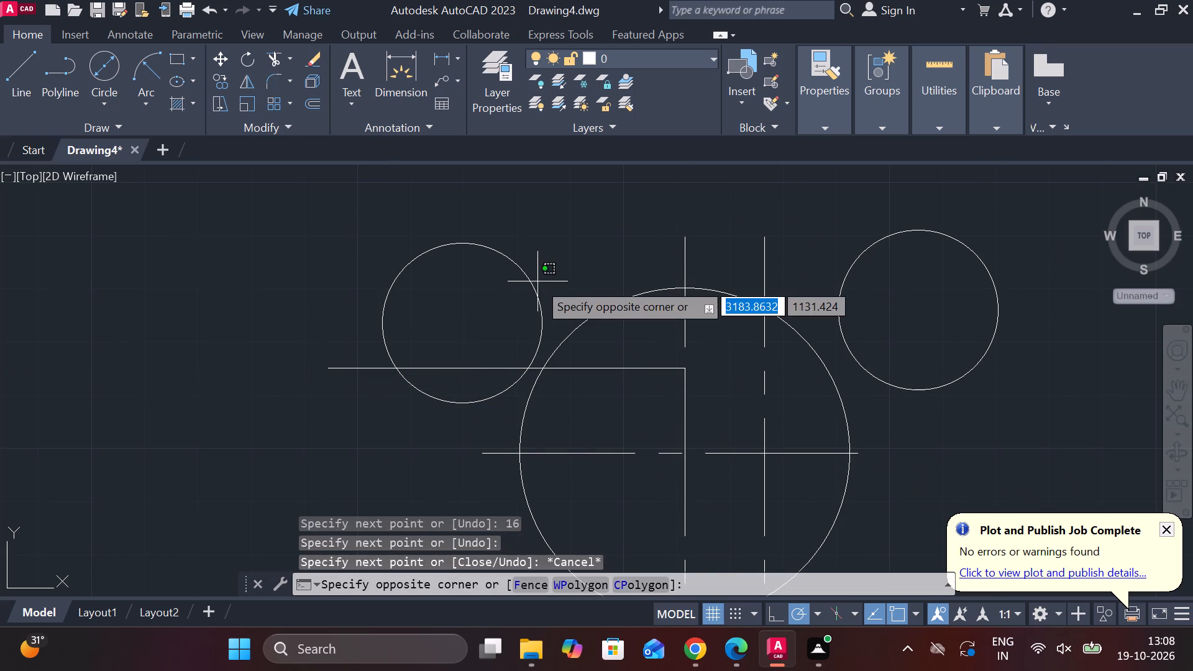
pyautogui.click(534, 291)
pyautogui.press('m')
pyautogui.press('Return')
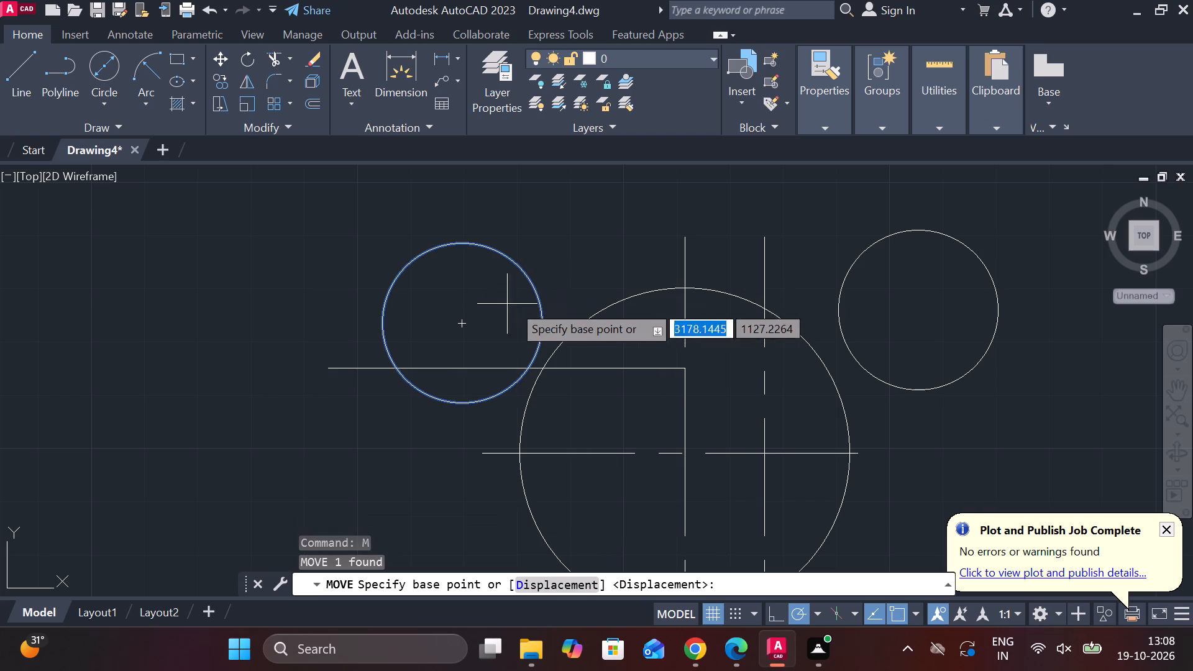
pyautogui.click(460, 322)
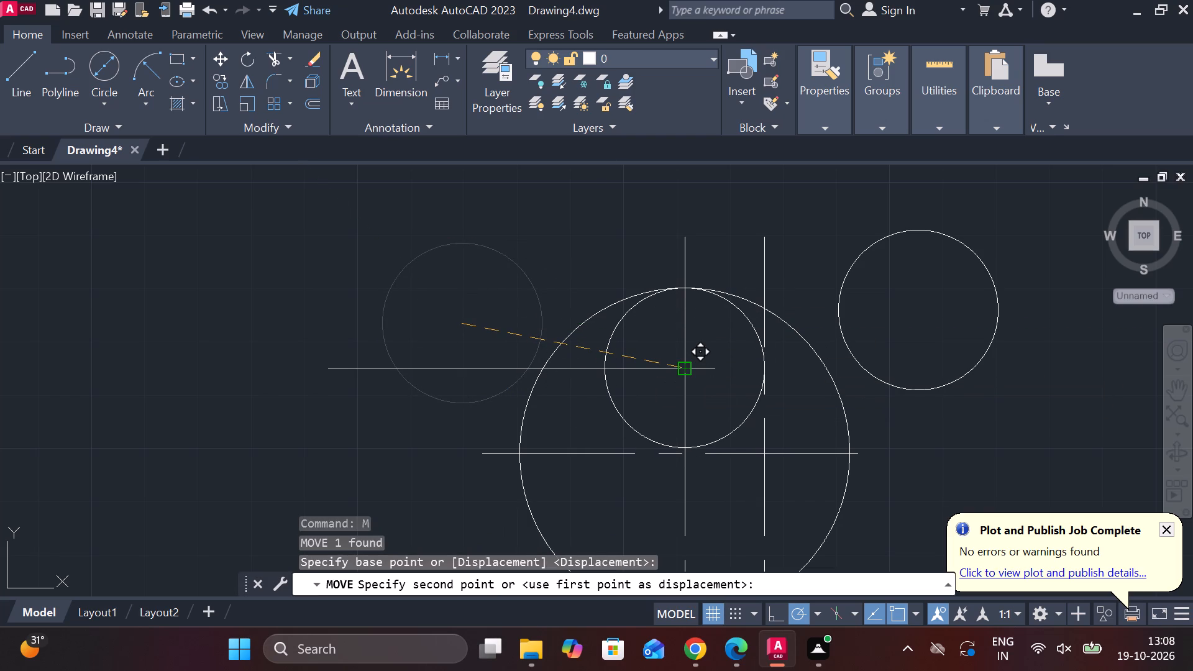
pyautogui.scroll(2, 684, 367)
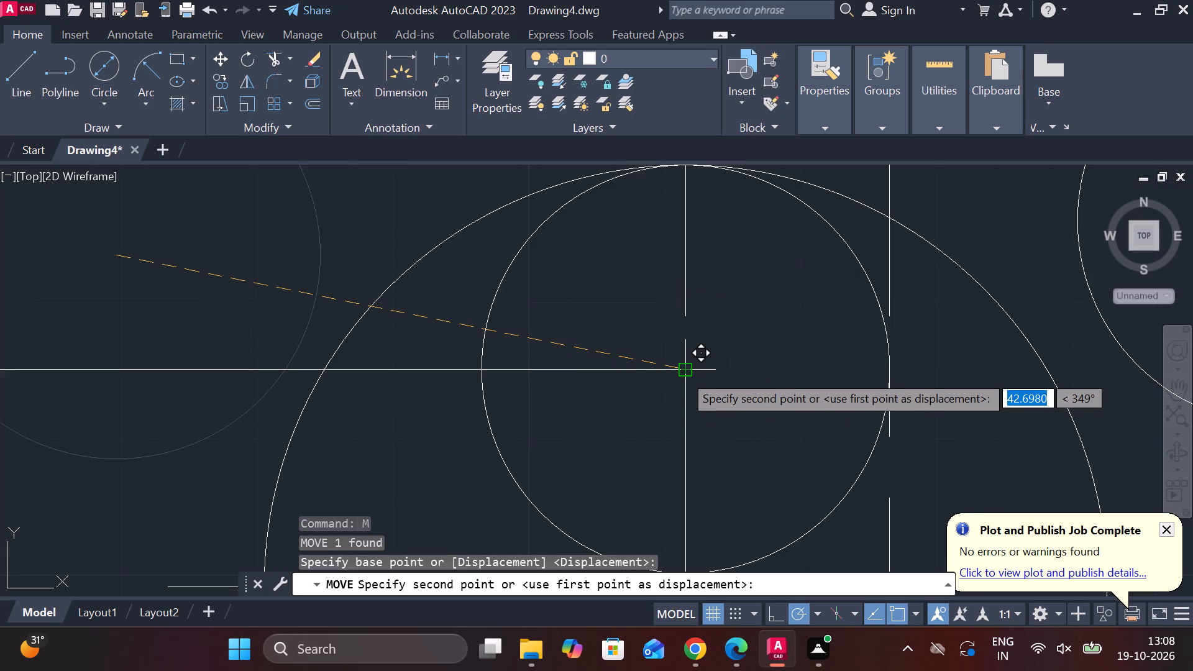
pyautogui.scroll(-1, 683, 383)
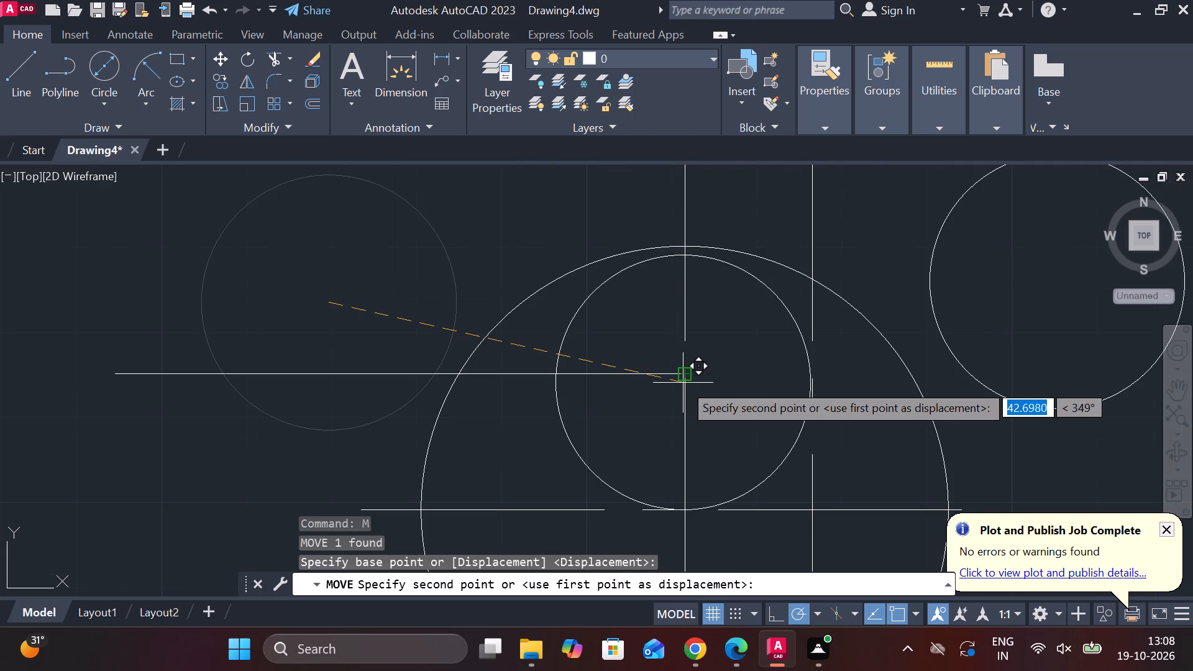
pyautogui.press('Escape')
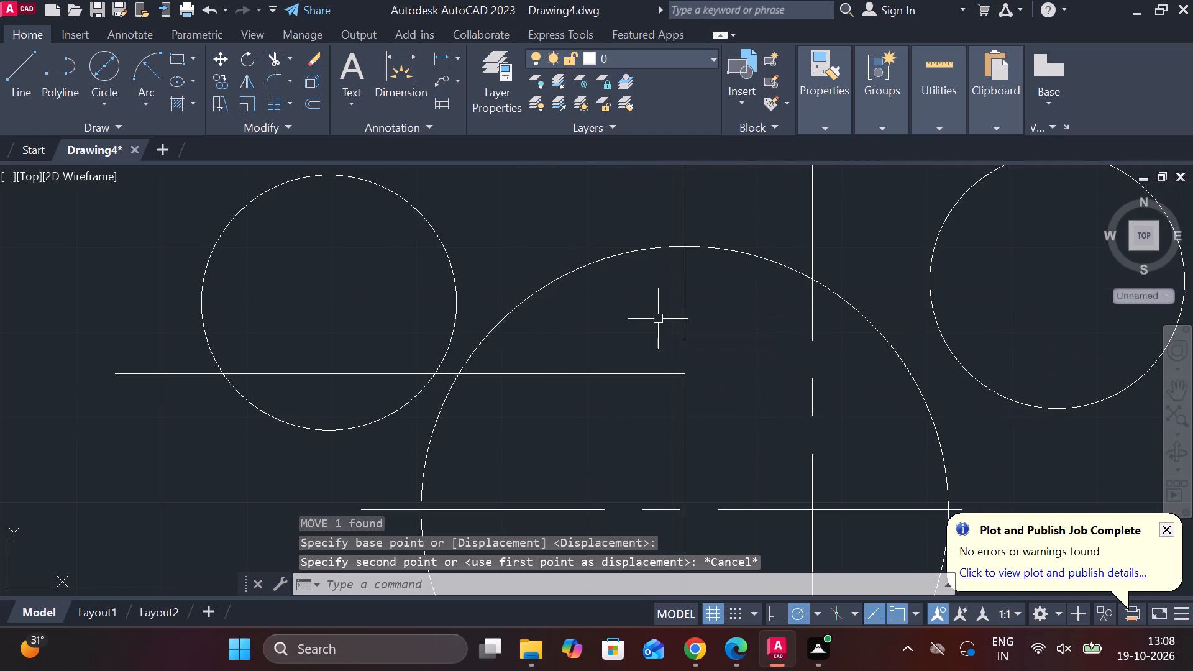
# Offset the horizontal line in the spare end view 1 mm downward and erase the original line.
pyautogui.click(588, 375)
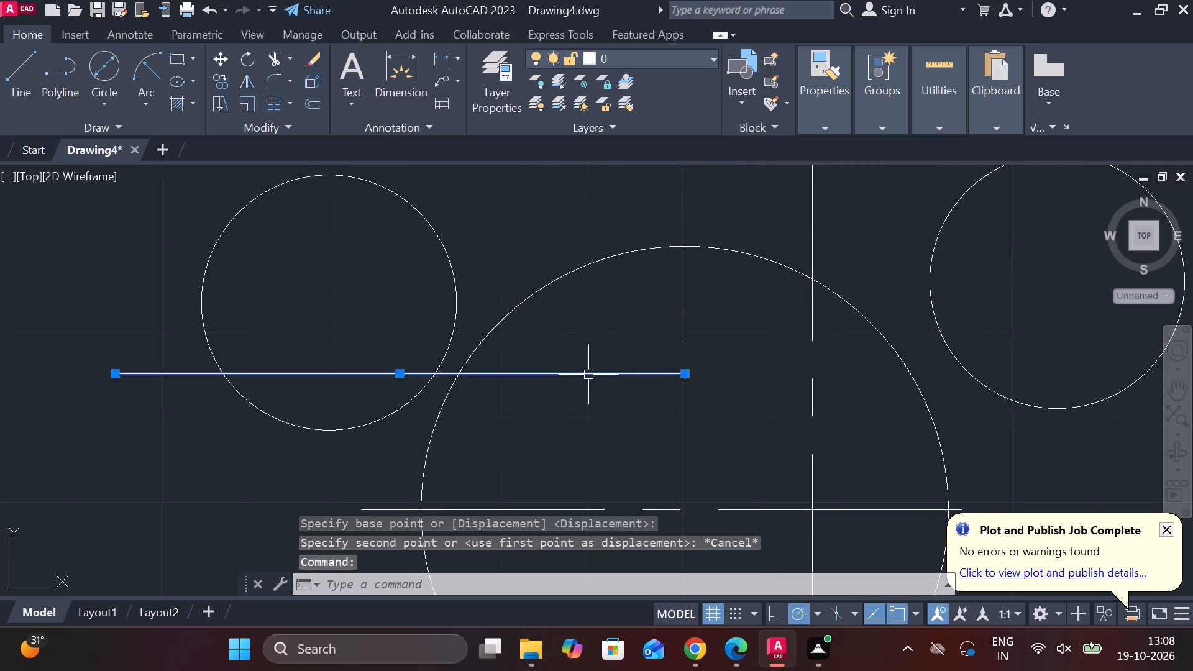
pyautogui.press('o')
pyautogui.press('Return')
pyautogui.press('Return')
pyautogui.press('1')
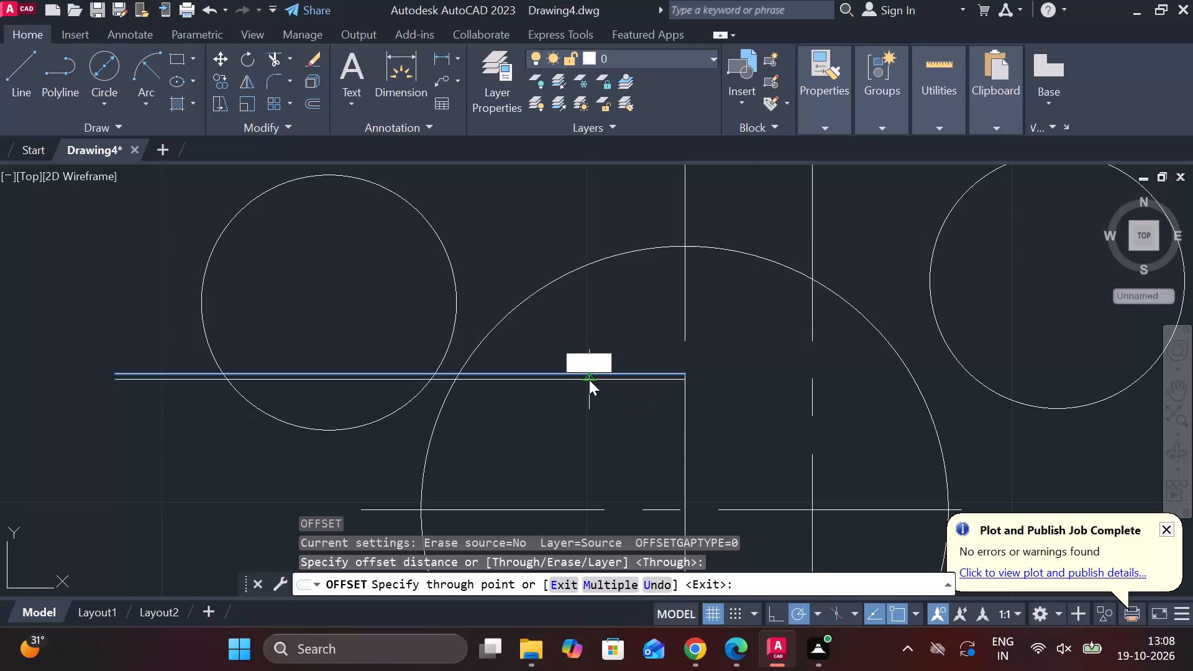
pyautogui.press('Return')
pyautogui.scroll(1, 609, 377)
pyautogui.press('Escape')
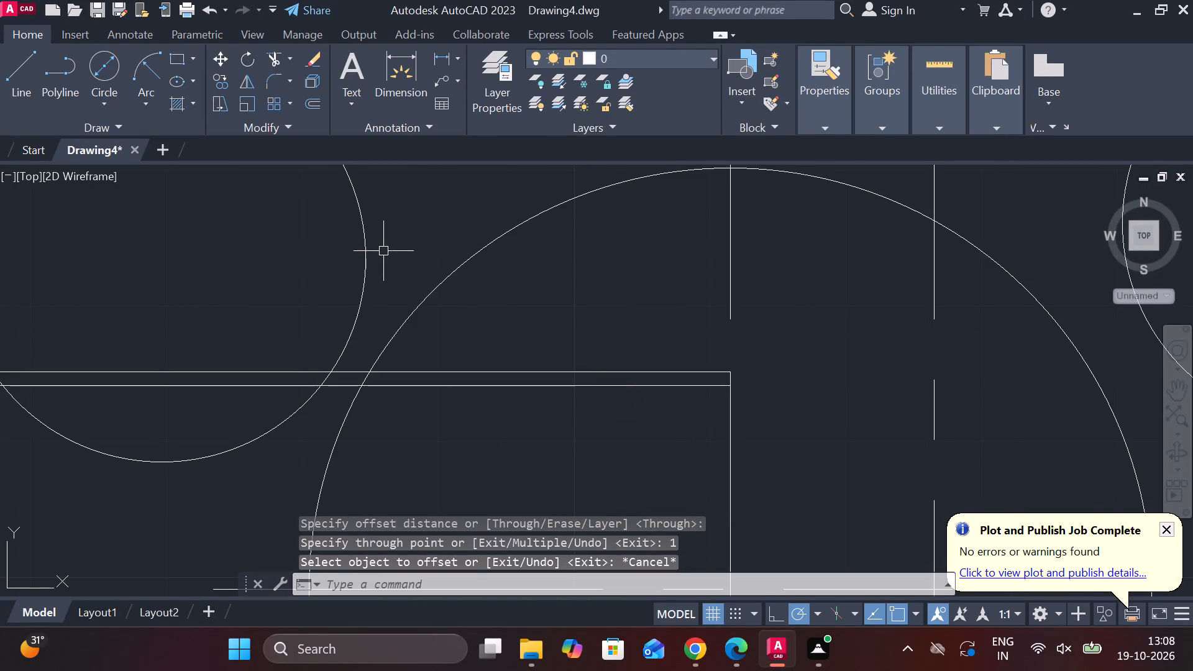
pyautogui.click(480, 373)
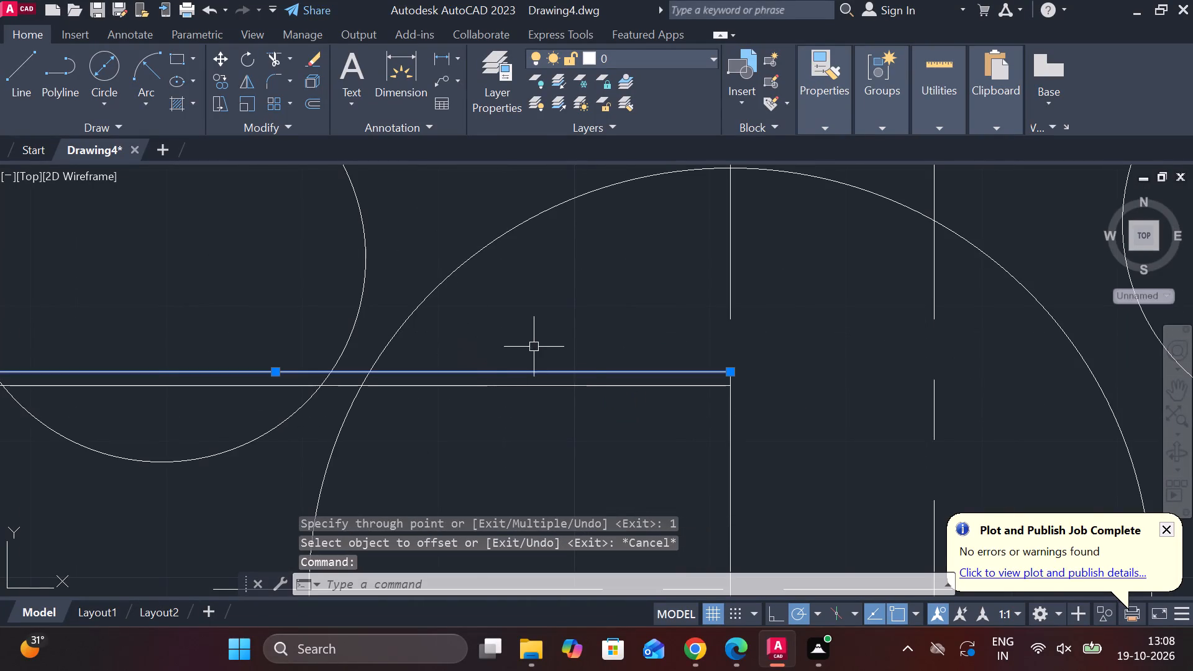
pyautogui.write('E')
pyautogui.press('space')
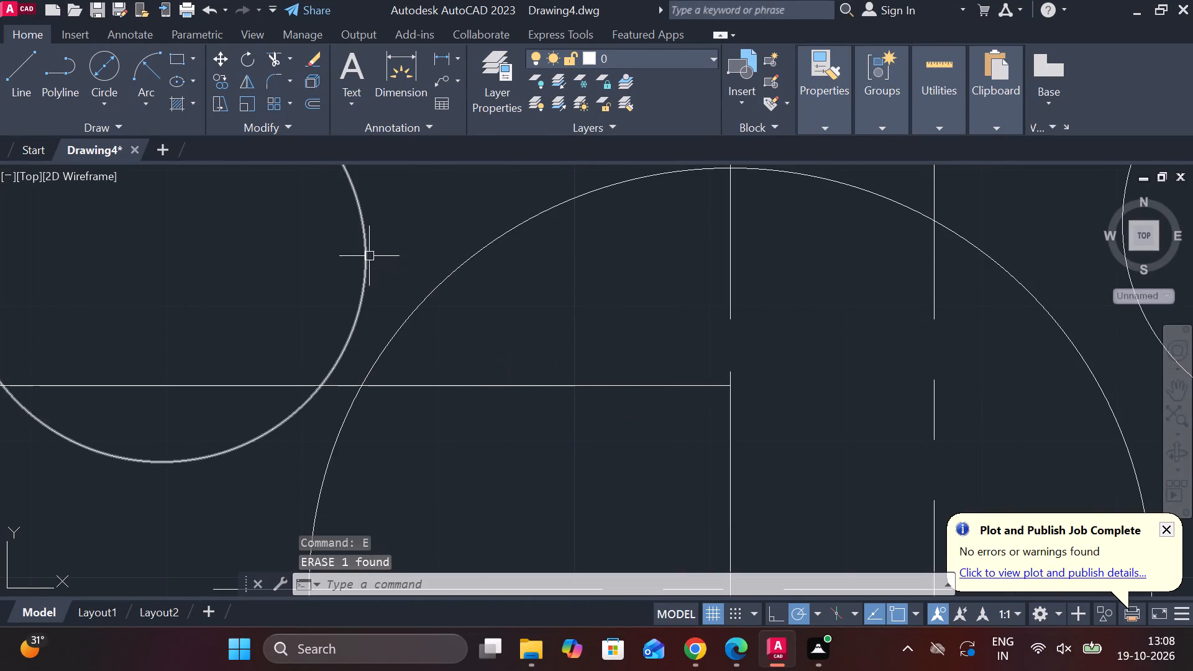
# Move the left small circle by its centre onto the inner end of the offset horizontal line, on the large circle's vertical centreline.
pyautogui.doubleClick(369, 256)
pyautogui.press('m')
pyautogui.press('Return')
pyautogui.scroll(-2, 521, 263)
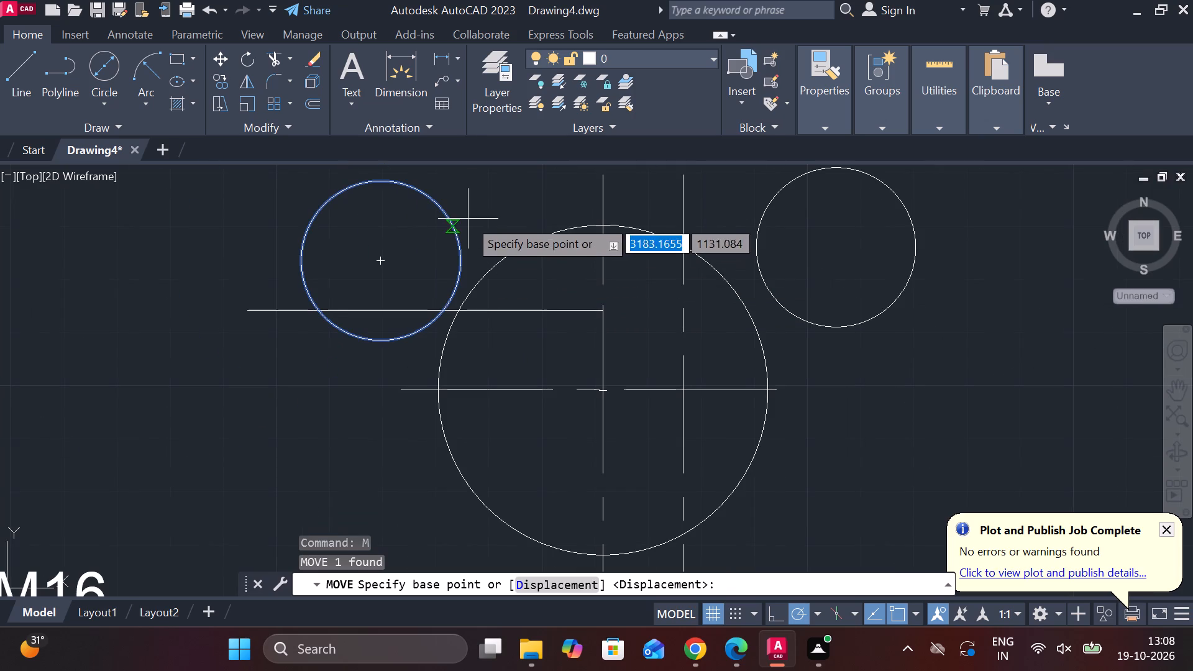
pyautogui.click(382, 266)
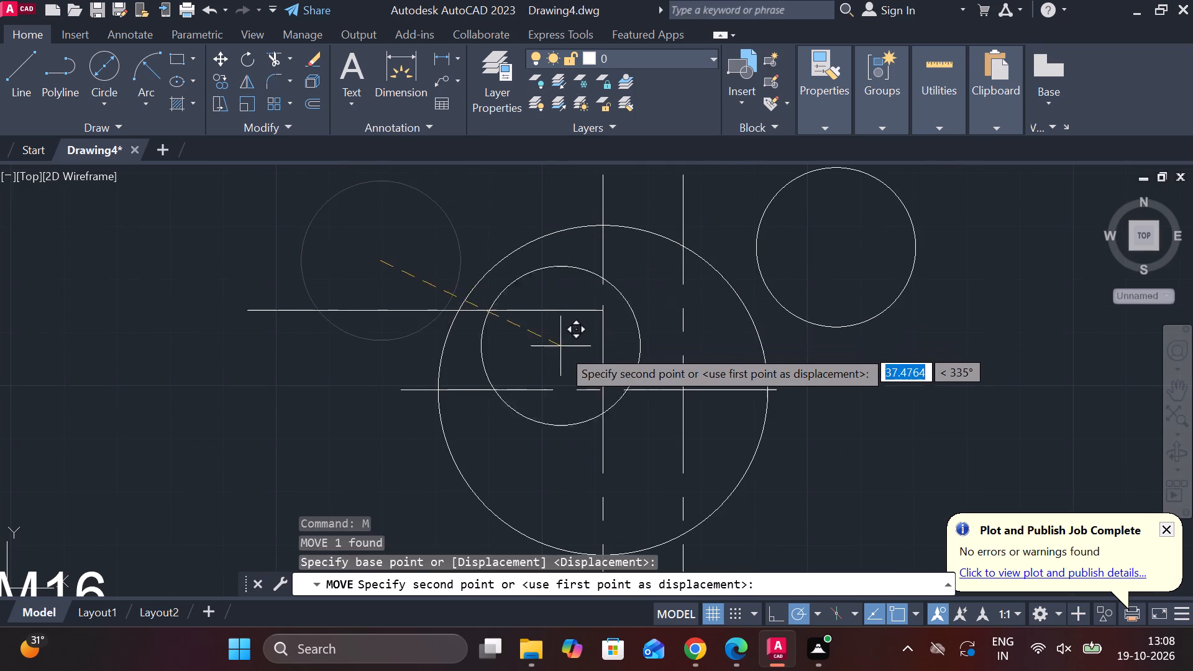
pyautogui.scroll(1, 562, 352)
pyautogui.scroll(2, 600, 275)
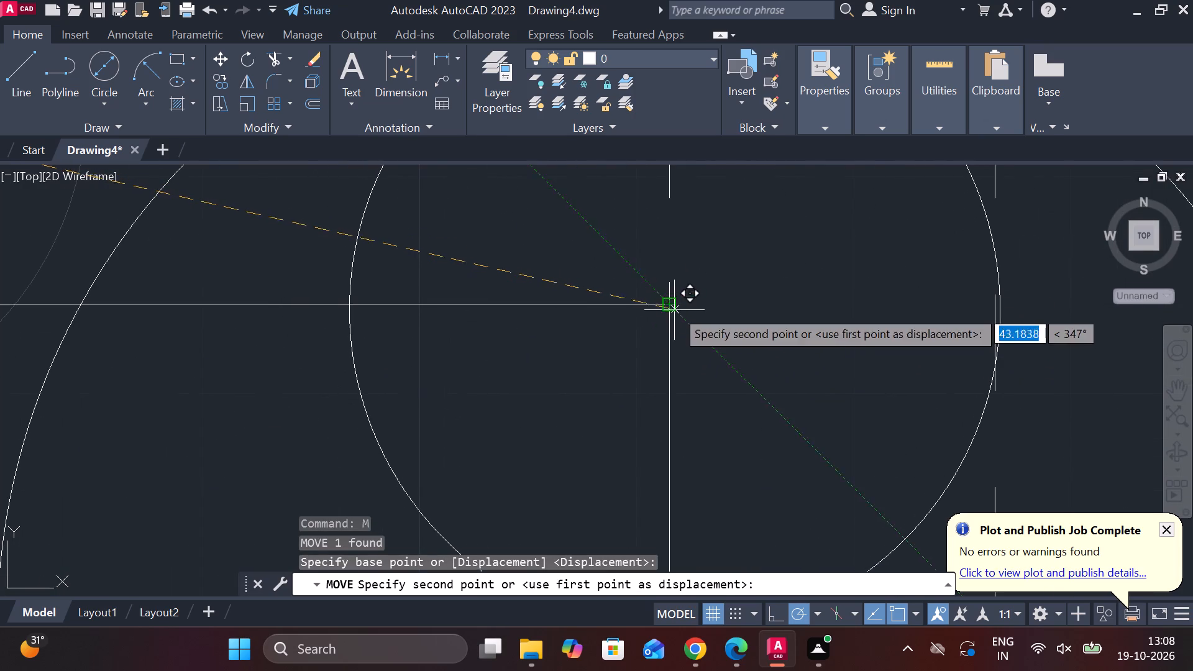
pyautogui.click(667, 306)
pyautogui.scroll(-3, 674, 318)
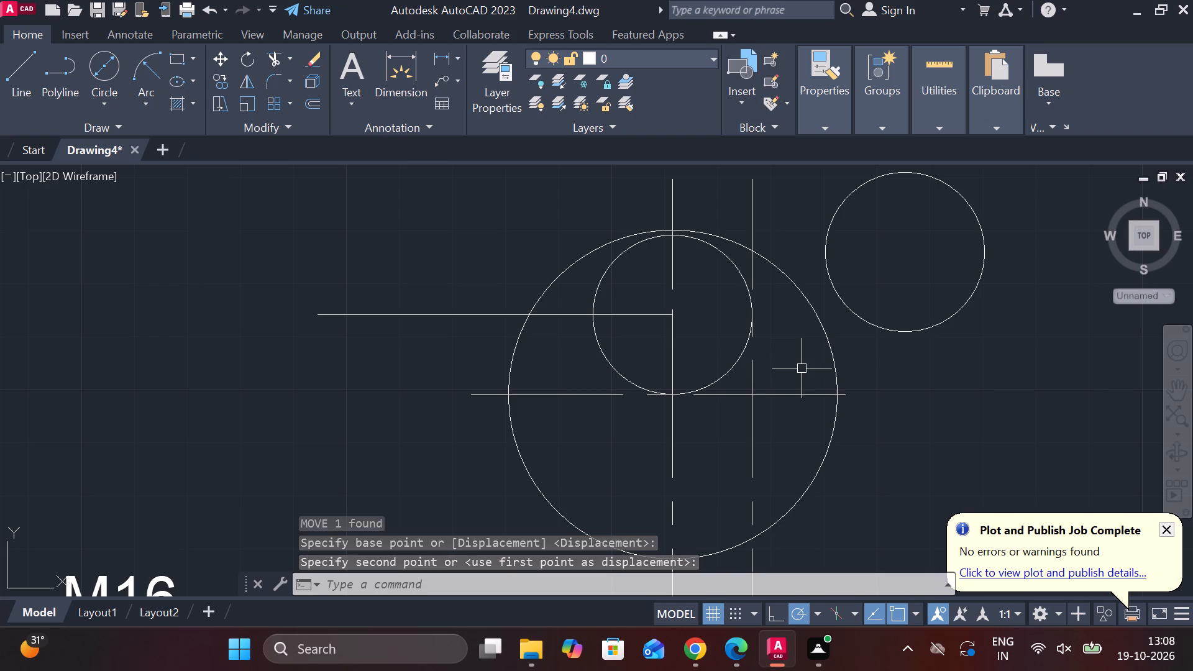
# Erase the remaining small circle standing outside the large circle in the spare view.
pyautogui.scroll(1, 819, 291)
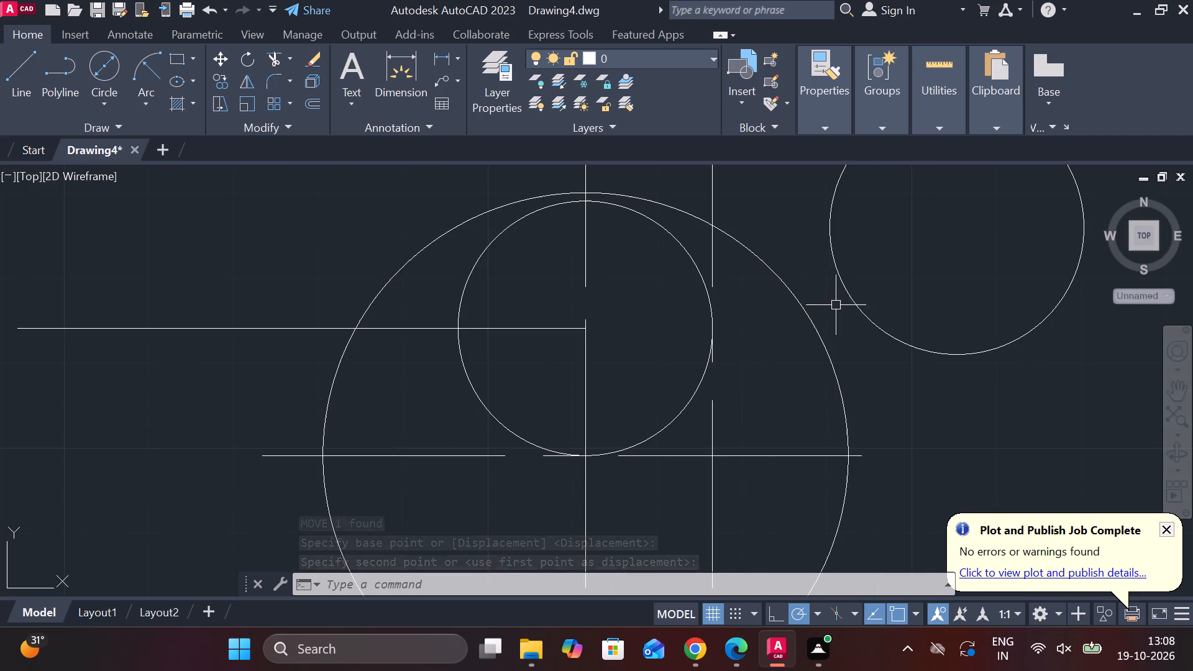
pyautogui.click(856, 305)
pyautogui.press('e')
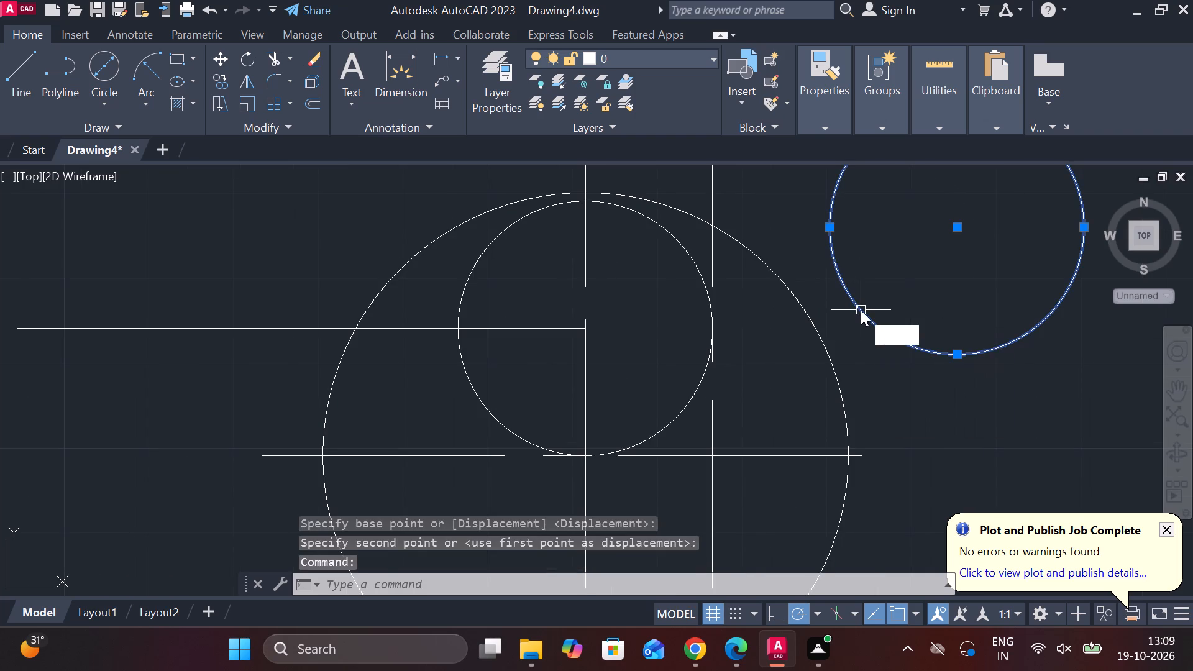
pyautogui.press('Return')
pyautogui.scroll(-1, 849, 311)
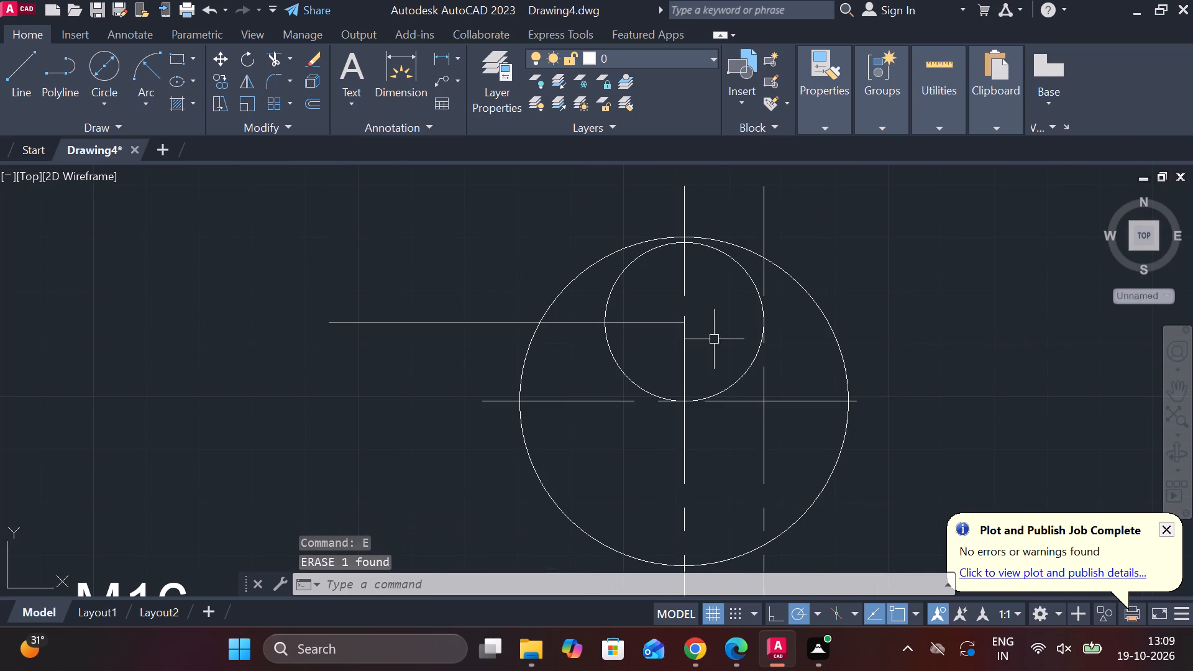
# Lengthen the horizontal line rightward past the second vertical centreline to just beyond the large circle's edge.
pyautogui.scroll(1, 714, 339)
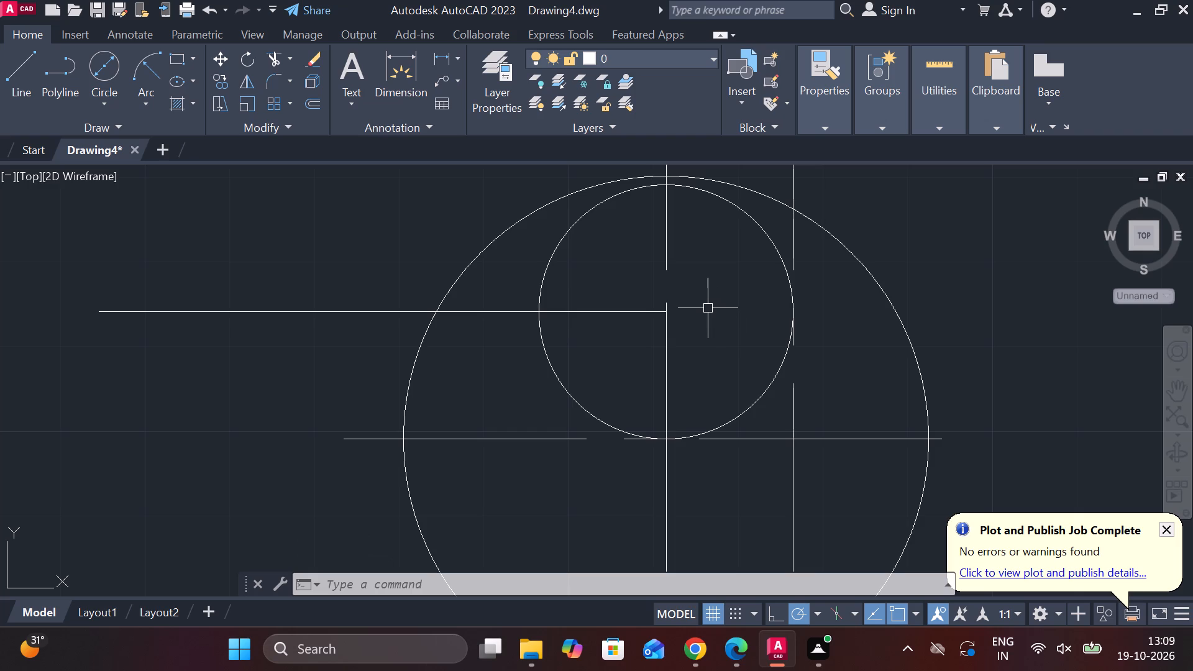
pyautogui.click(632, 309)
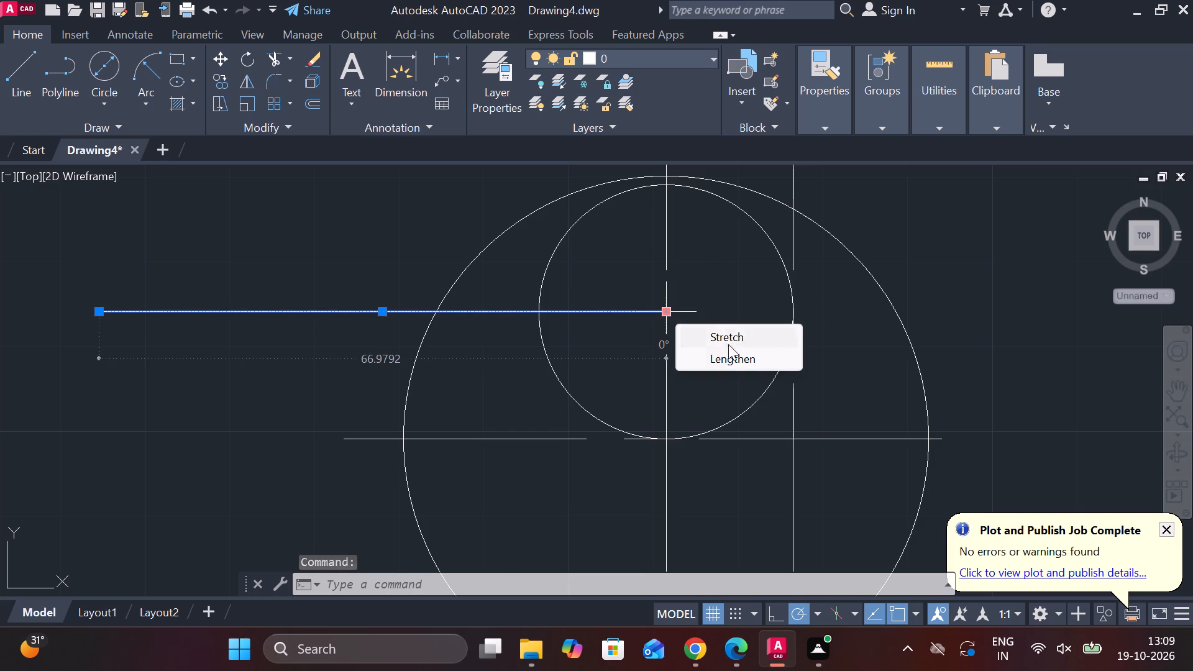
pyautogui.click(728, 354)
pyautogui.click(931, 304)
pyautogui.press('Escape')
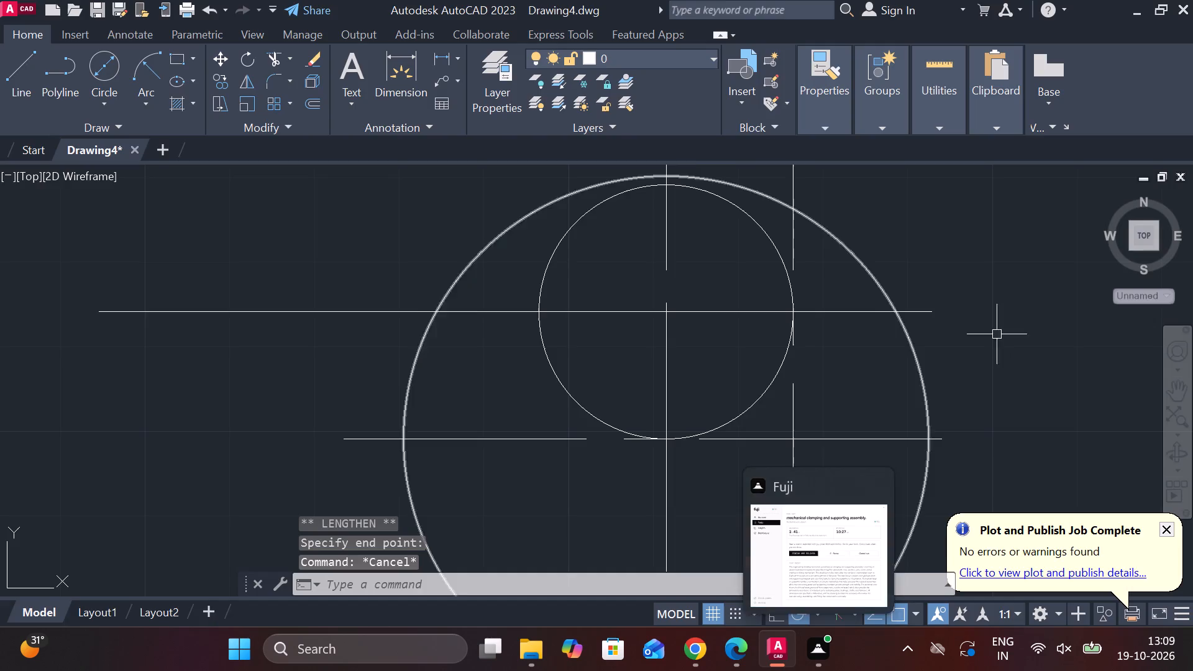
# Move the small circle 15 mm right by its centre onto the crossing of the horizontal line and second vertical centreline.
pyautogui.click(773, 234)
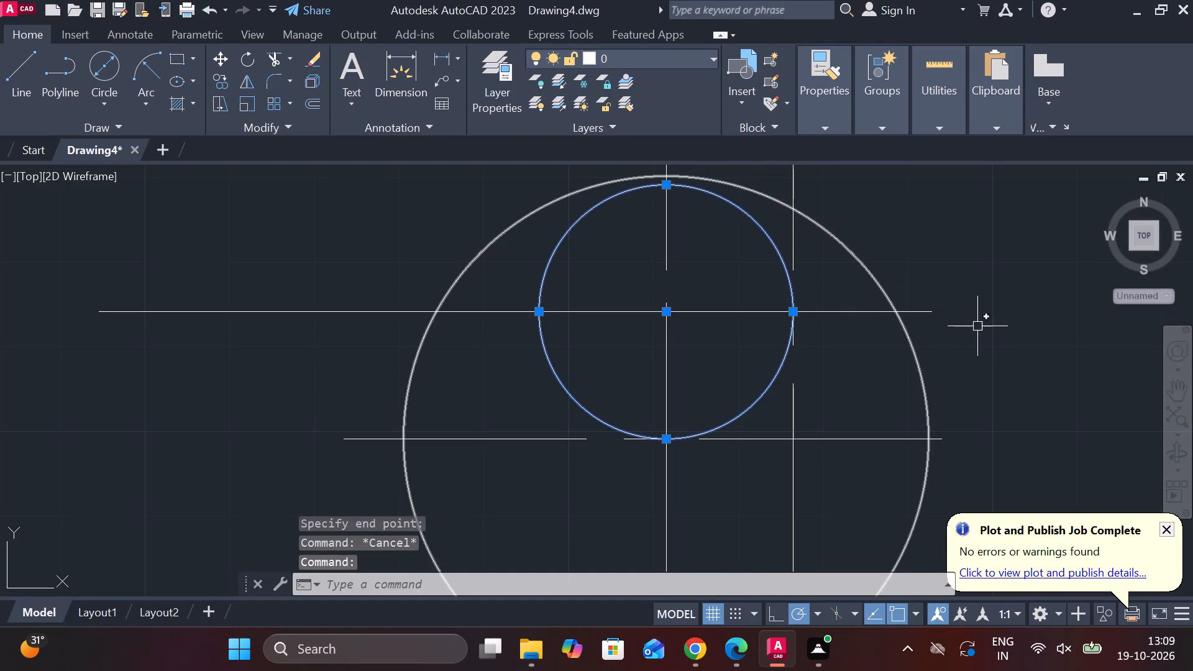
pyautogui.press('m')
pyautogui.press('Return')
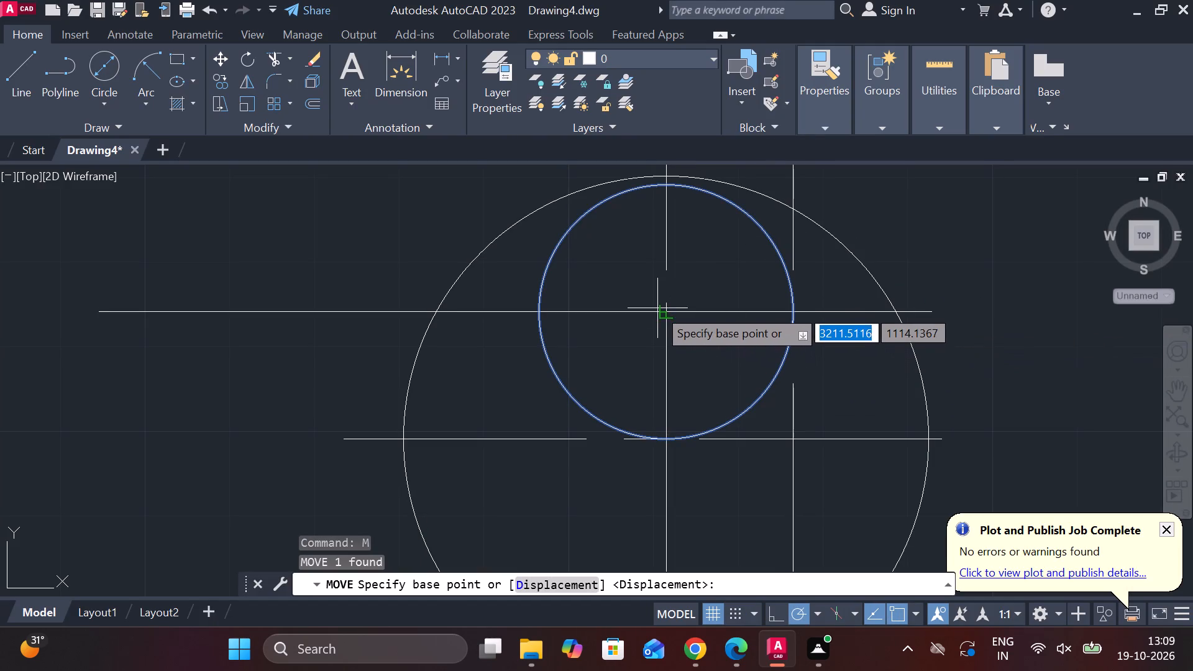
pyautogui.click(666, 311)
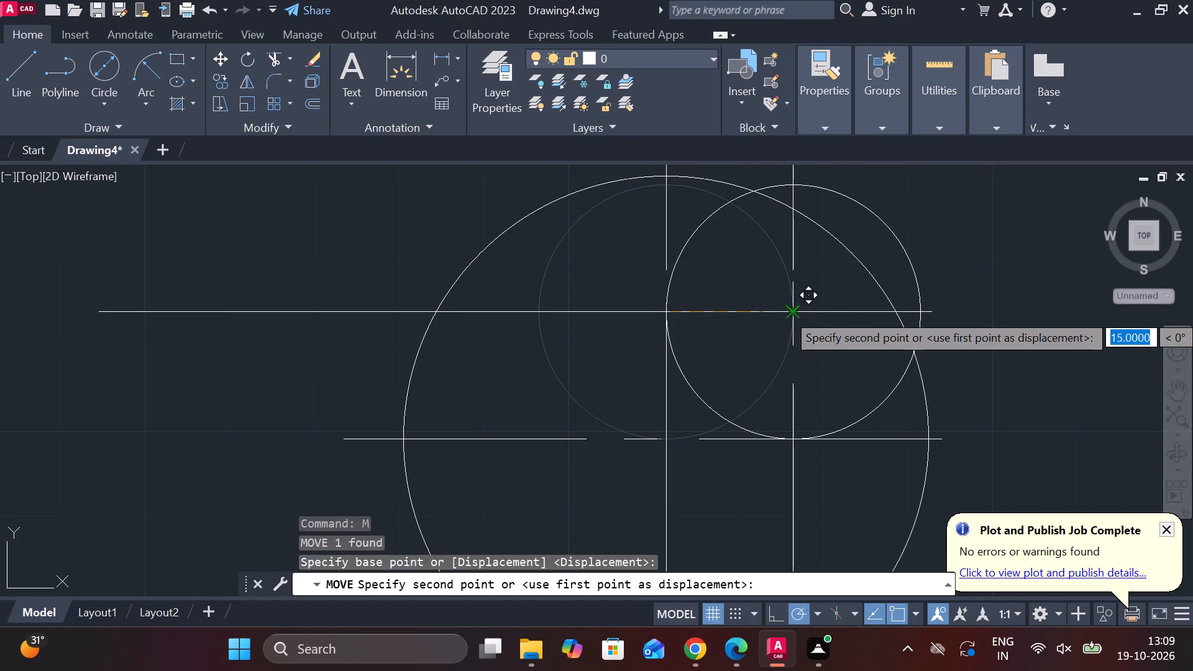
pyautogui.click(792, 313)
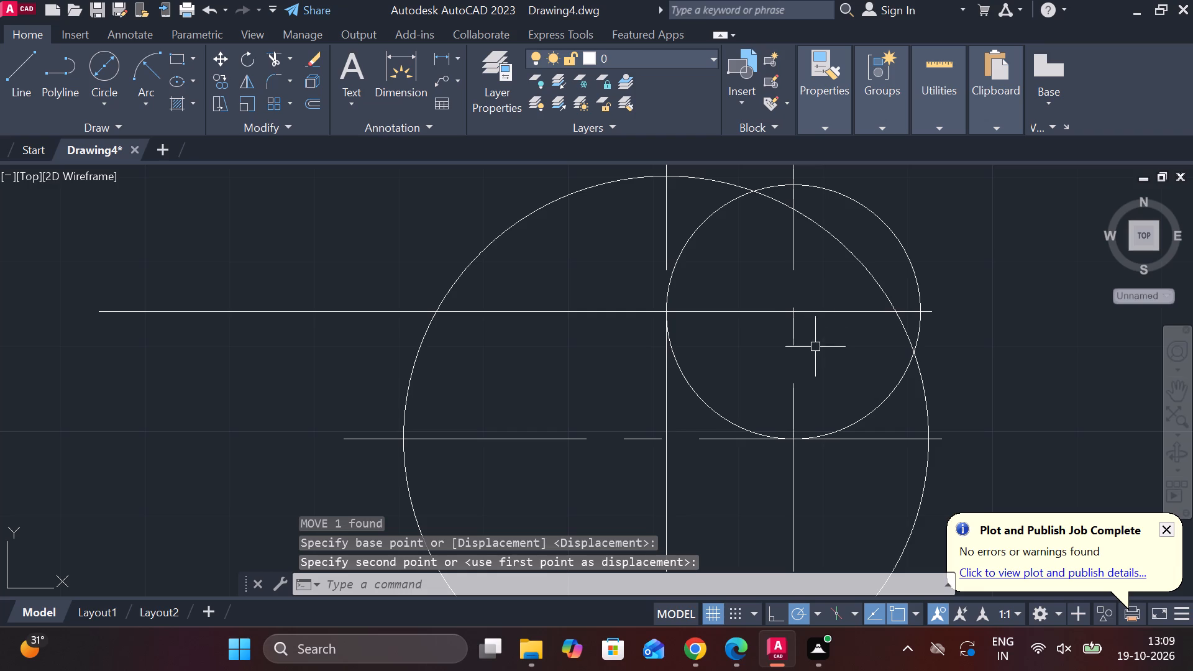
# Copy the small circle by its centre back to the crossing of the horizontal line and the large circle's vertical centreline.
pyautogui.click(916, 255)
pyautogui.click(916, 255)
pyautogui.click(904, 255)
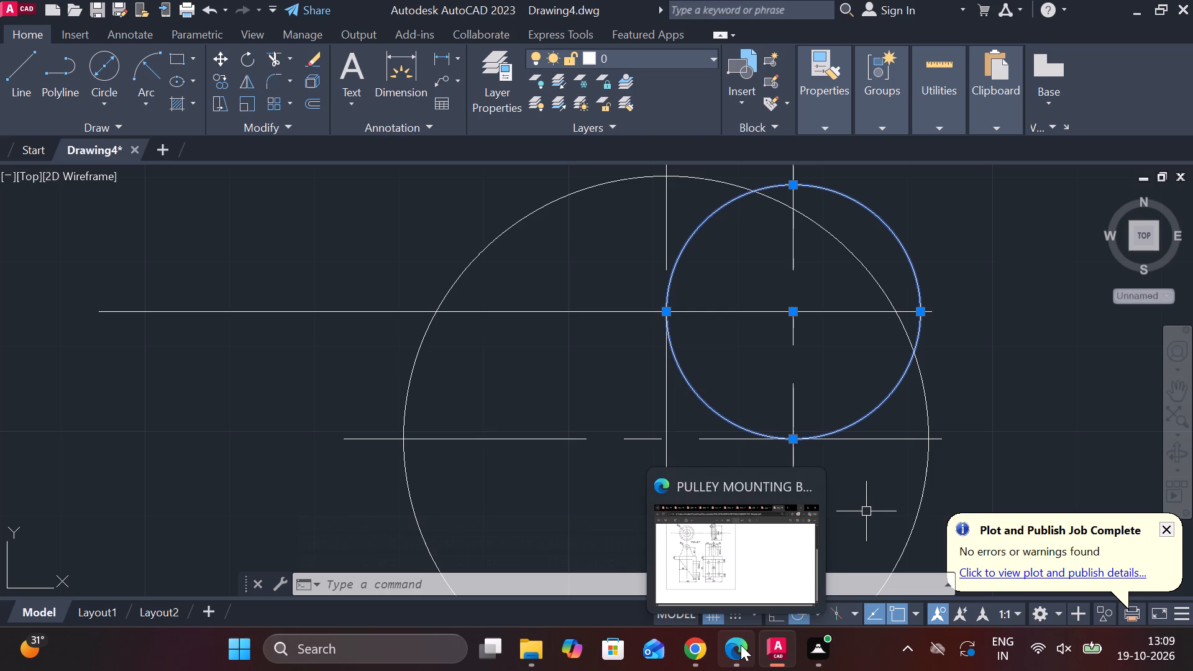
pyautogui.press('v')
pyautogui.press('BackSpace')
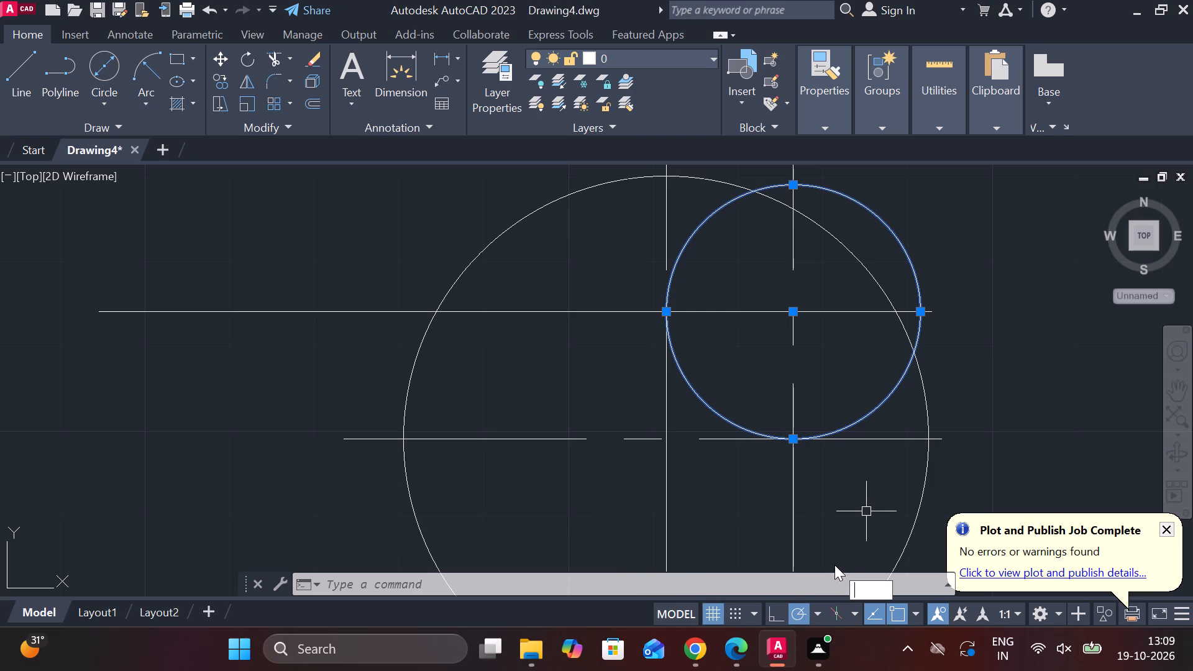
pyautogui.write('CO')
pyautogui.press('Return')
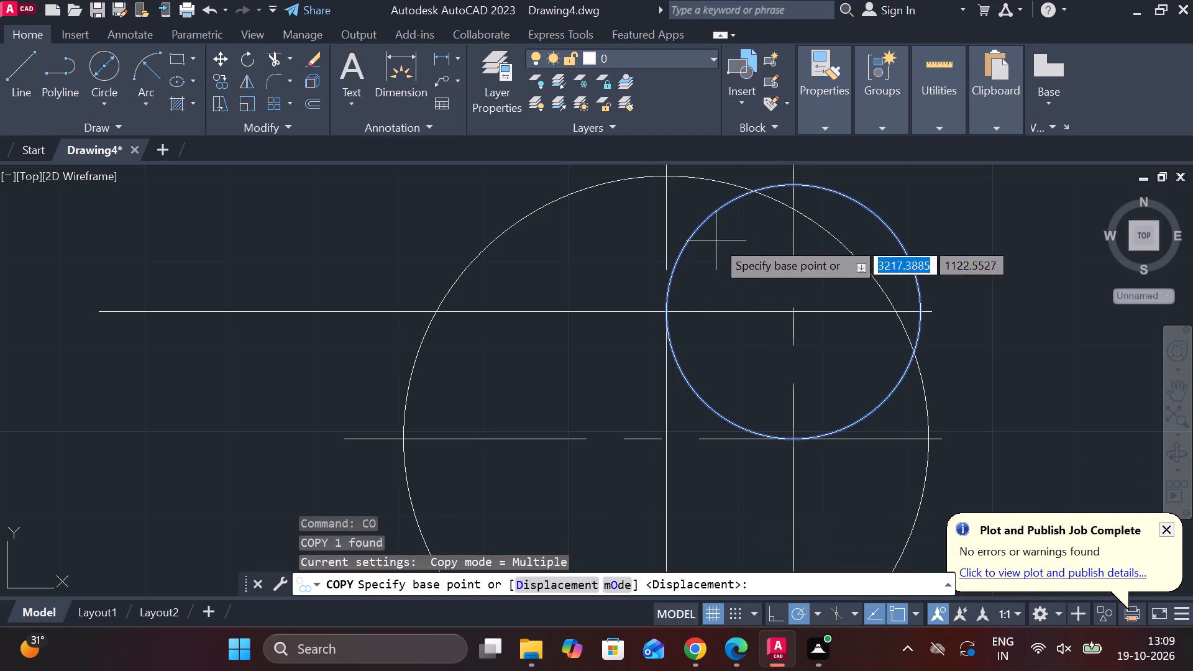
pyautogui.click(790, 311)
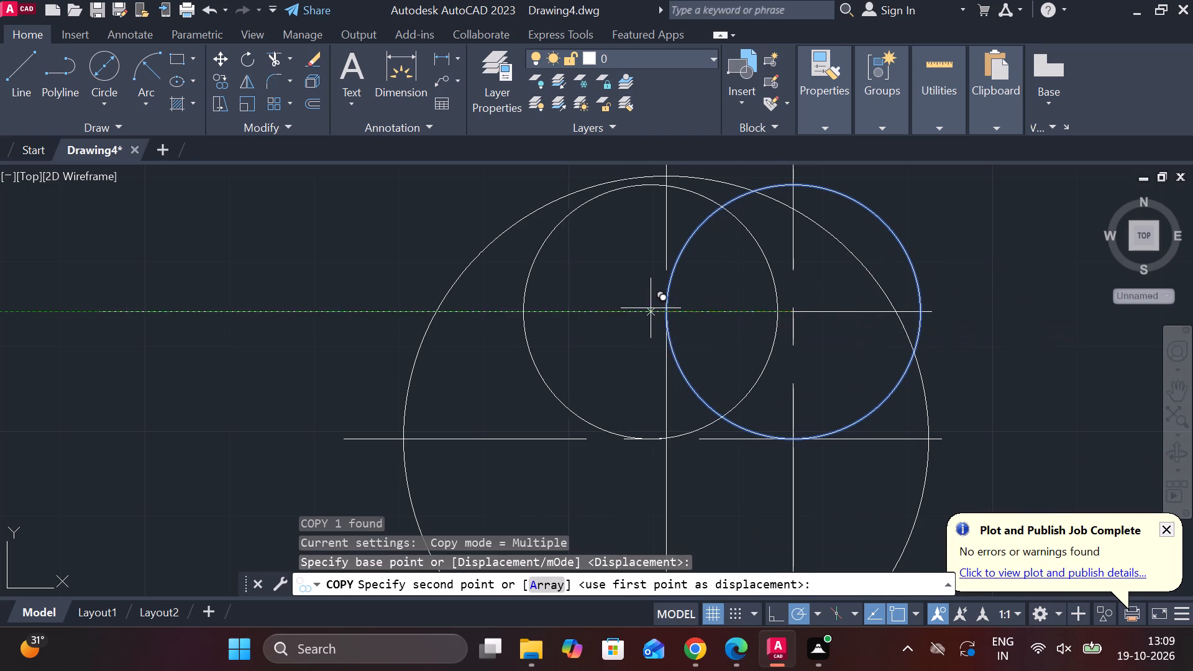
pyautogui.click(663, 312)
pyautogui.scroll(-2, 729, 304)
pyautogui.press('Escape')
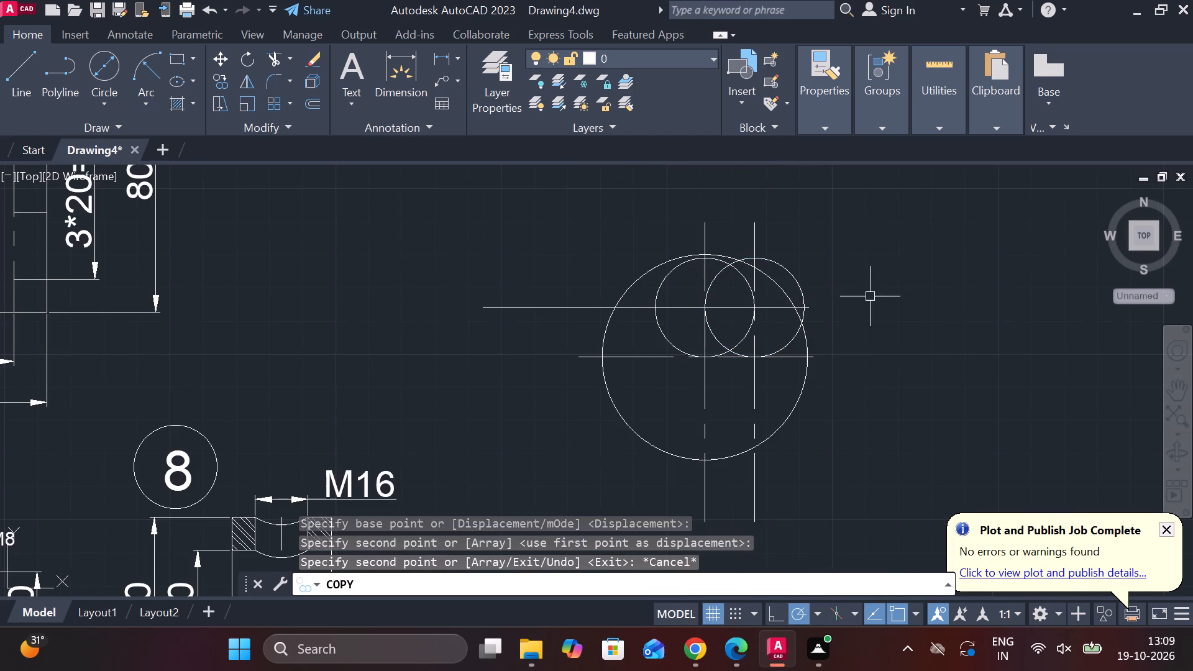
# Draw a horizontal line joining the top points of the two small circles.
pyautogui.scroll(-1, 861, 298)
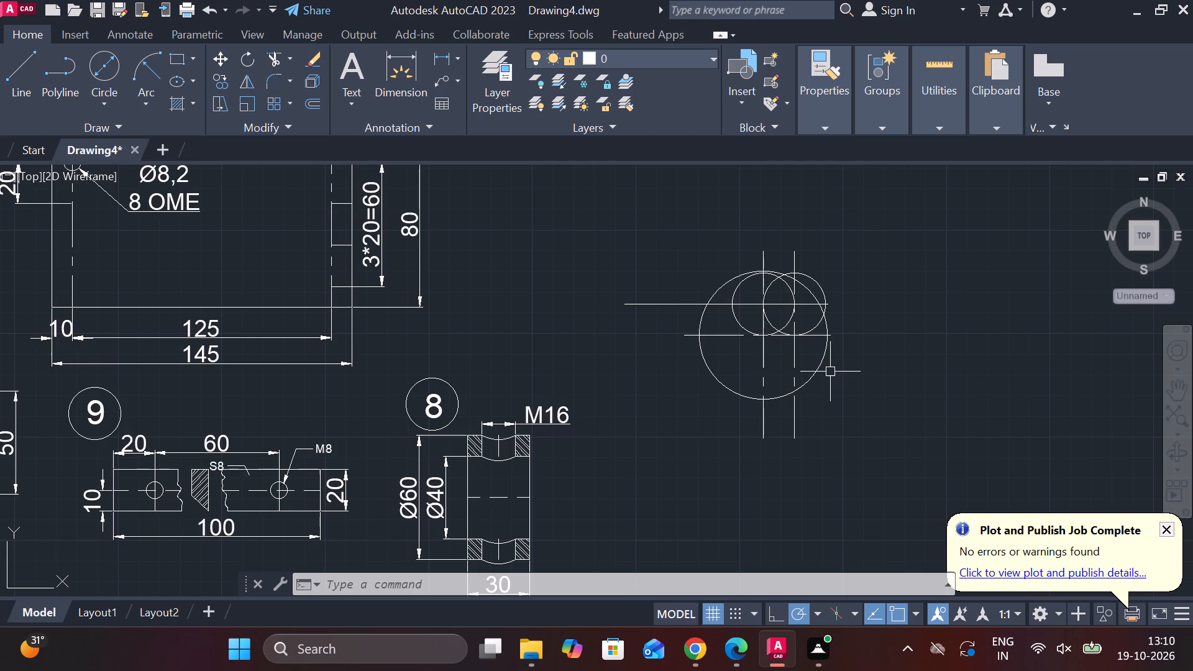
pyautogui.scroll(1, 814, 324)
pyautogui.moveTo(815, 324); pyautogui.dragTo(753, 365, button='middle')
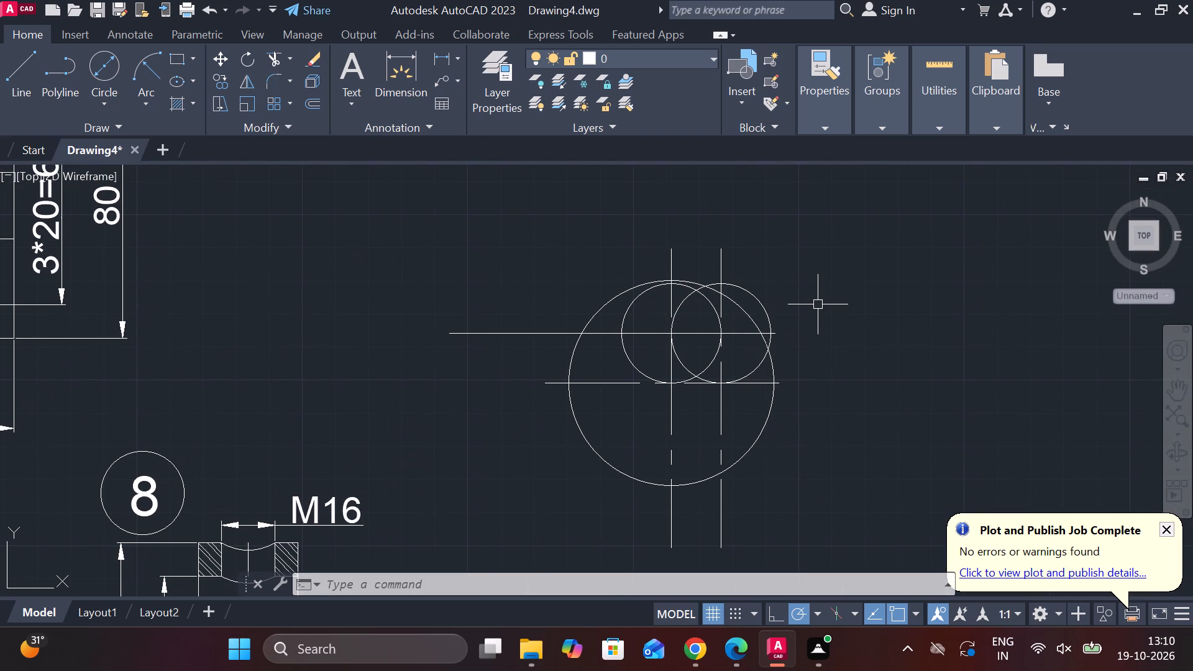
pyautogui.scroll(1, 807, 281)
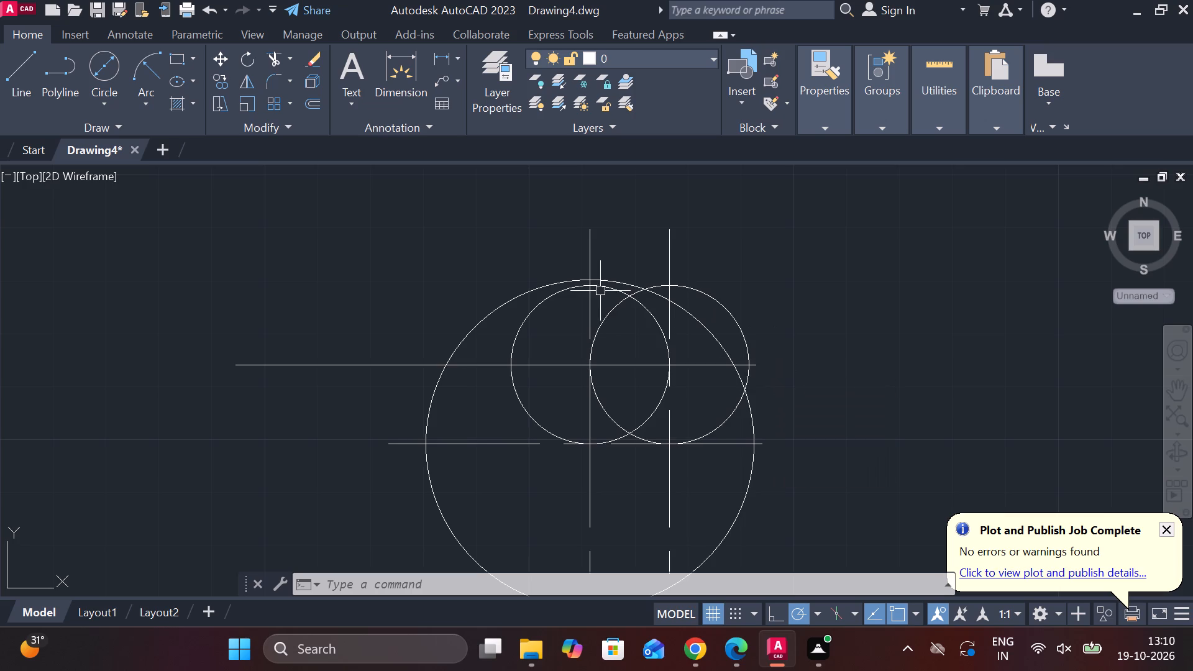
pyautogui.scroll(1, 600, 290)
pyautogui.press('l')
pyautogui.press('Return')
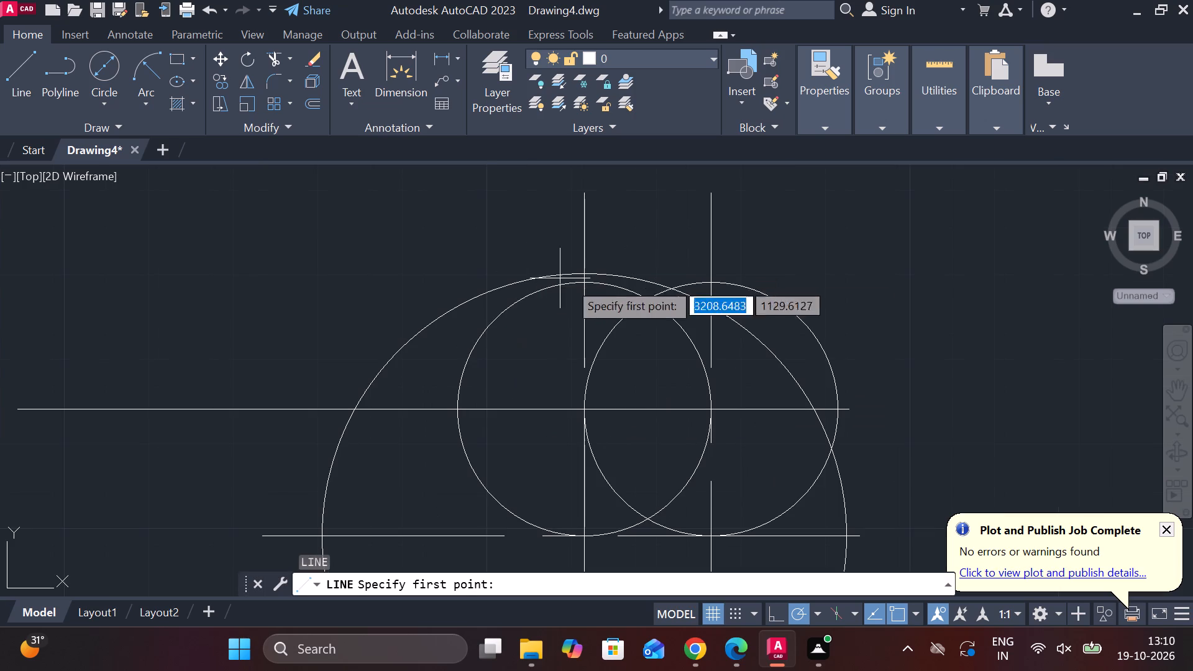
pyautogui.click(578, 276)
pyautogui.press('Escape')
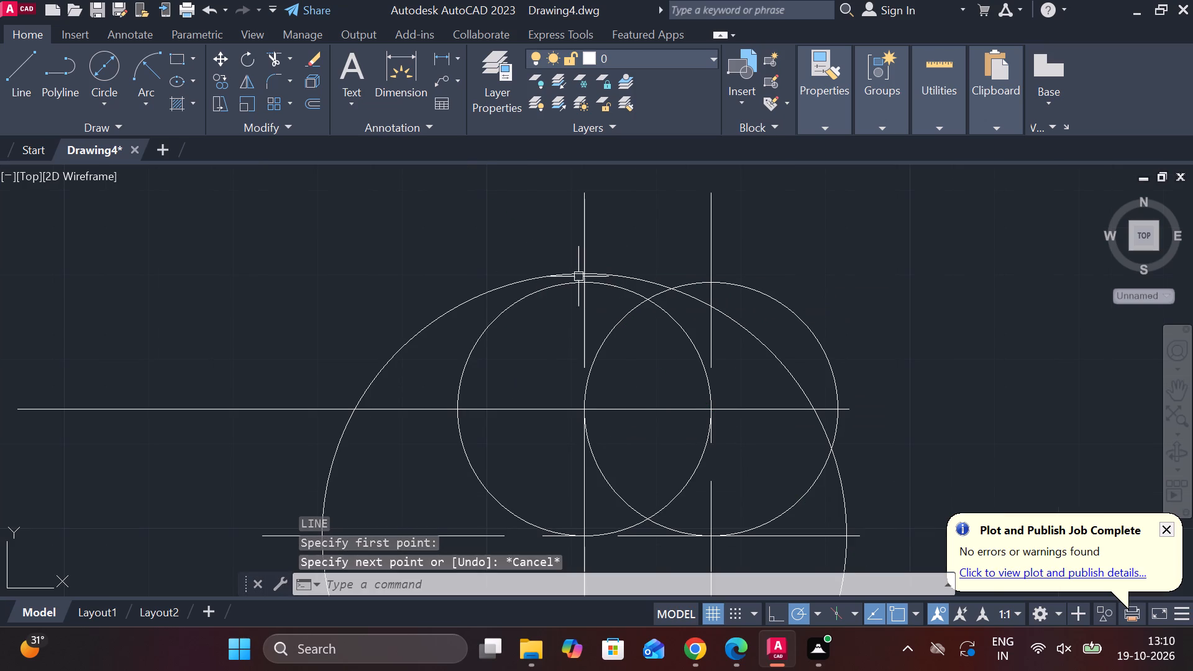
pyautogui.press('space')
pyautogui.click(584, 289)
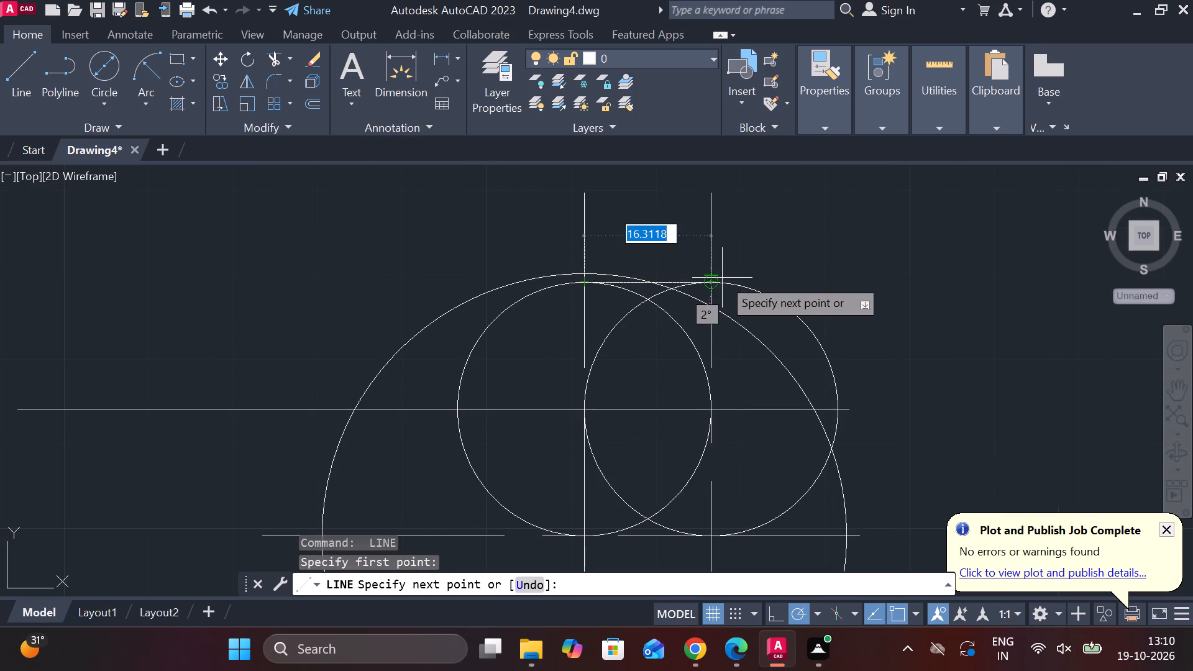
pyautogui.click(720, 279)
pyautogui.press('Escape')
# Draw a horizontal line joining the bottom points of the two small circles.
pyautogui.moveTo(828, 333); pyautogui.dragTo(700, 281, button='middle')
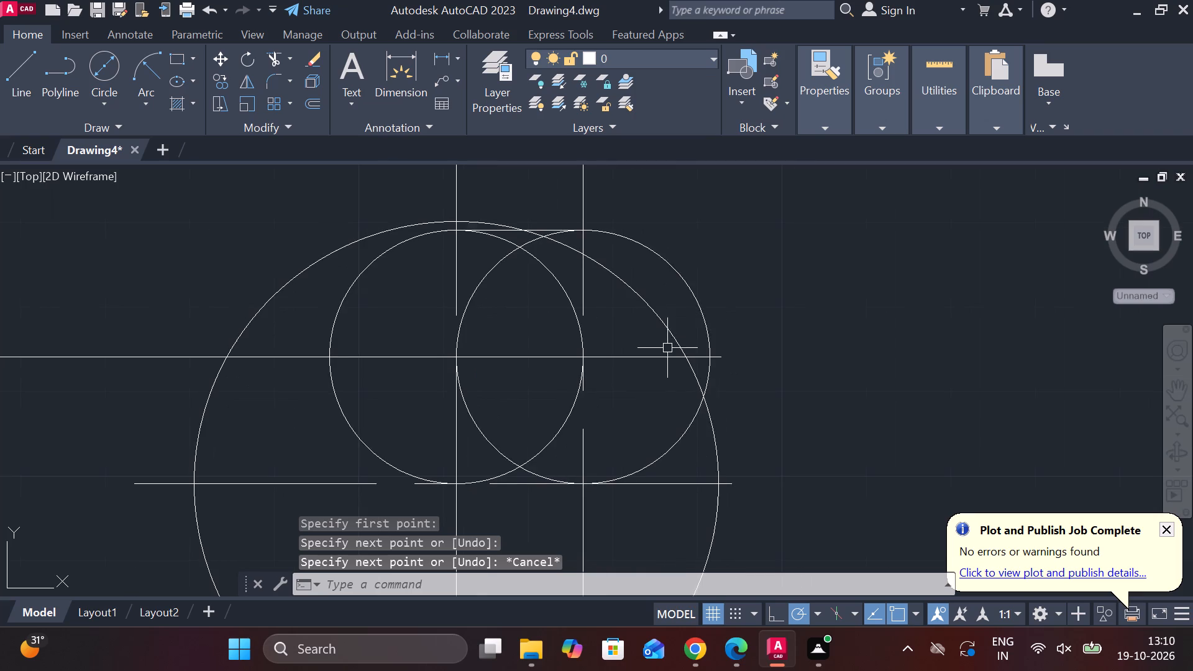
pyautogui.moveTo(553, 496); pyautogui.dragTo(596, 462, button='middle')
pyautogui.press('space')
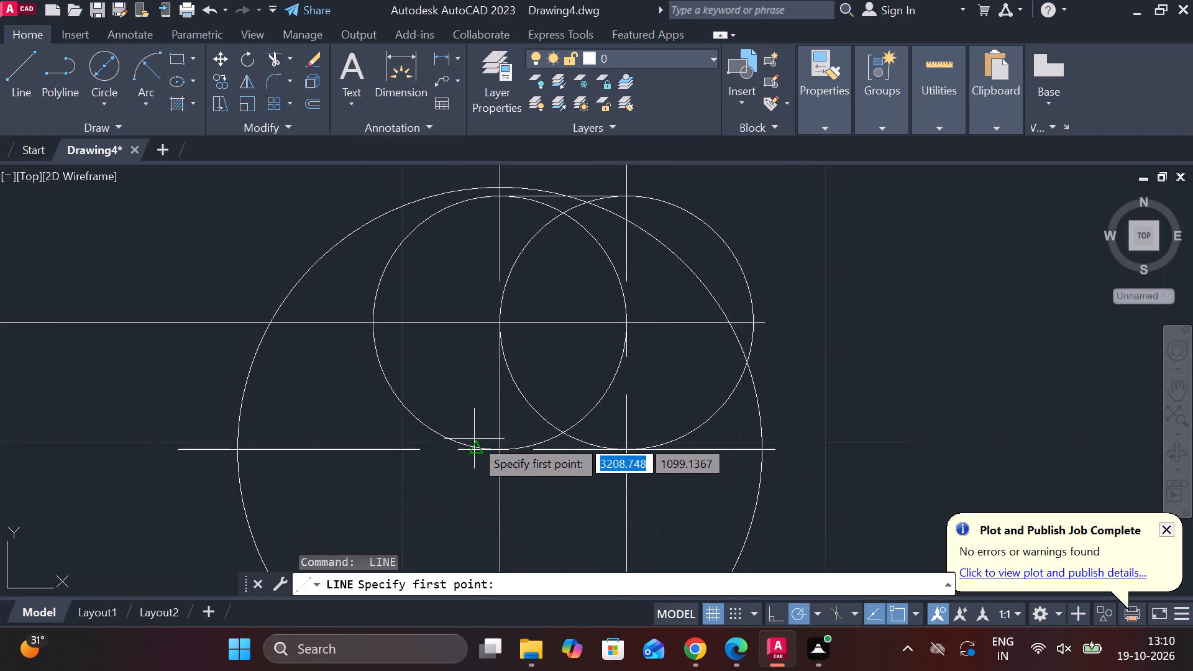
pyautogui.click(495, 445)
pyautogui.click(629, 449)
pyautogui.press('Escape')
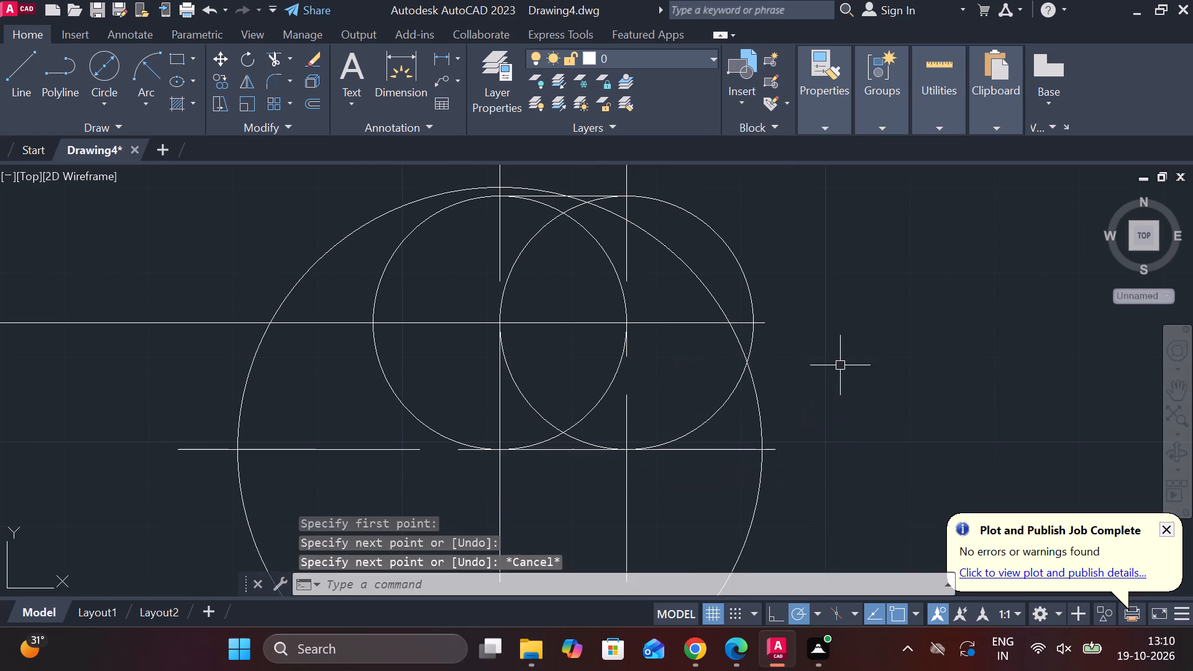
# Trim the long horizontal line through the small circles' centres back to the left side of the large circle.
pyautogui.scroll(-2, 840, 365)
pyautogui.scroll(2, 765, 353)
pyautogui.scroll(-3, 766, 353)
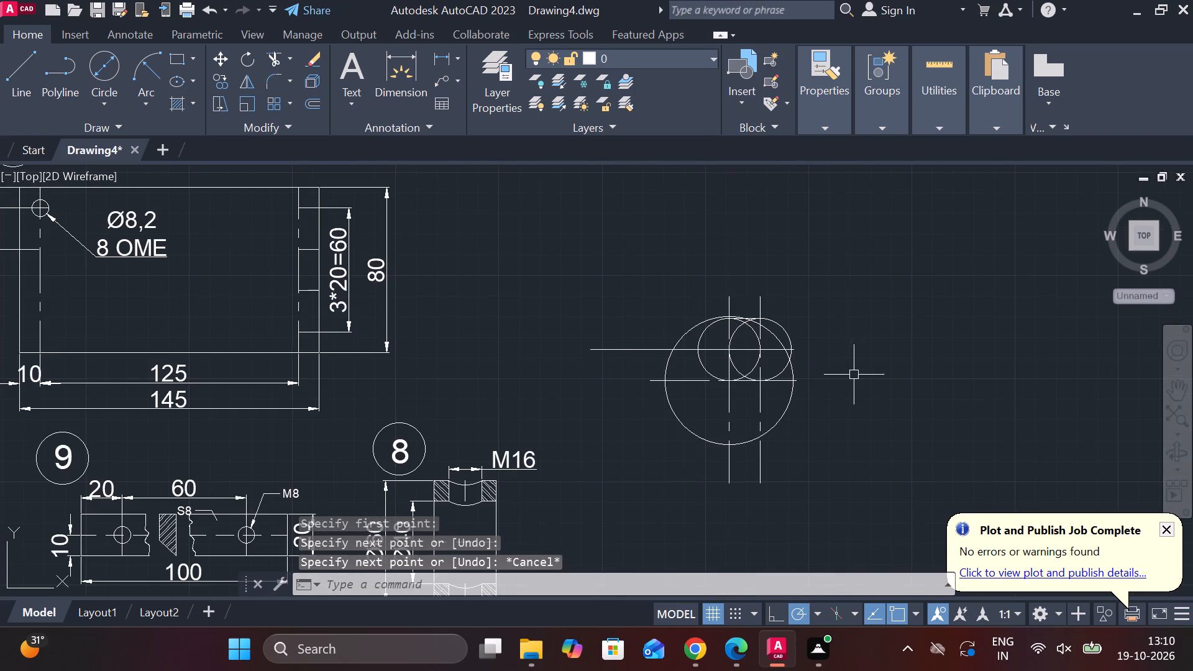
pyautogui.write('TR')
pyautogui.press('space')
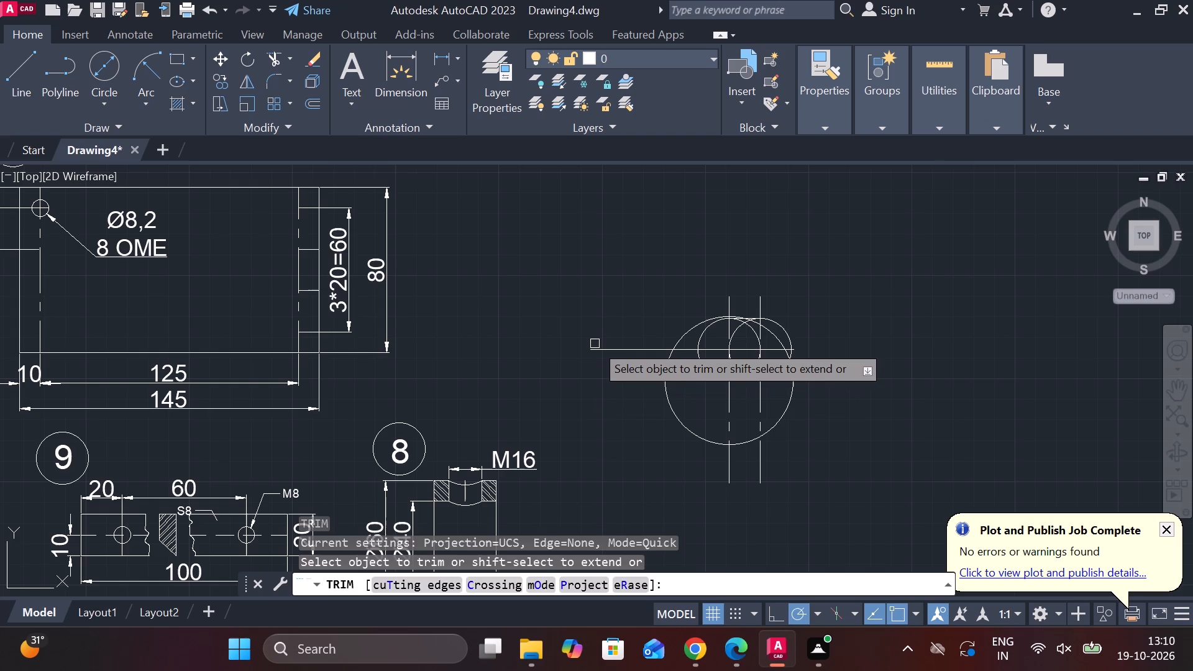
pyautogui.click(595, 344)
pyautogui.click(596, 360)
pyautogui.press('Escape')
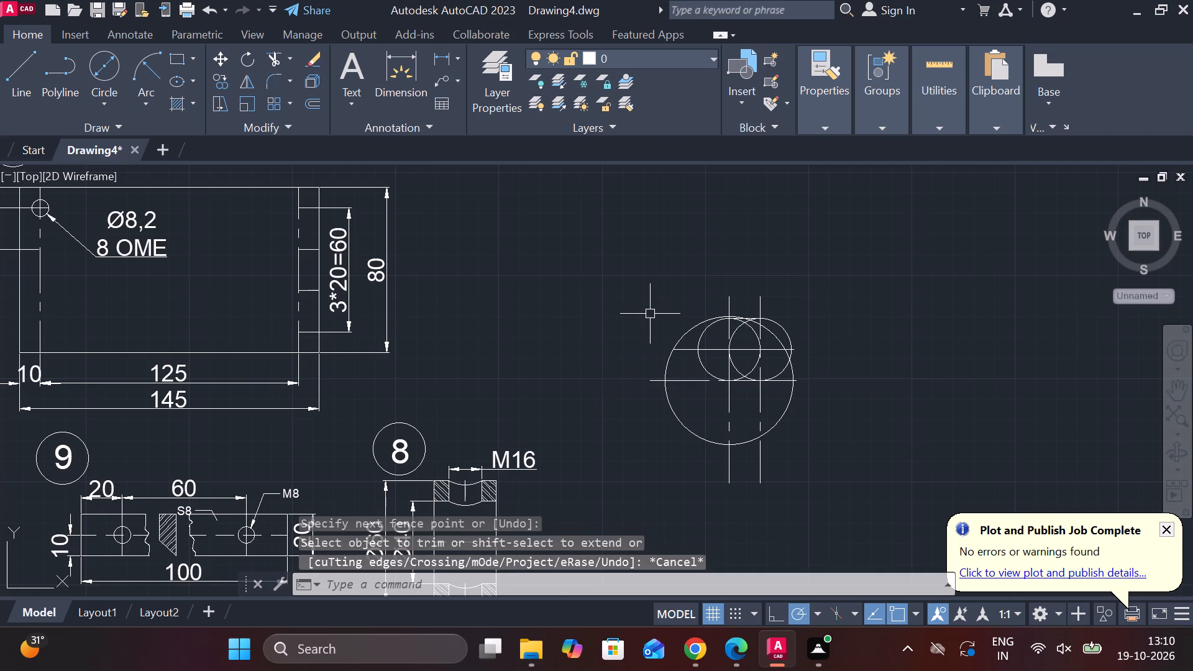
# Draw a horizontal line about 134 mm long above the circles, continuing about 102 mm straight down from its right end.
pyautogui.press('l')
pyautogui.press('Return')
pyautogui.click(598, 287)
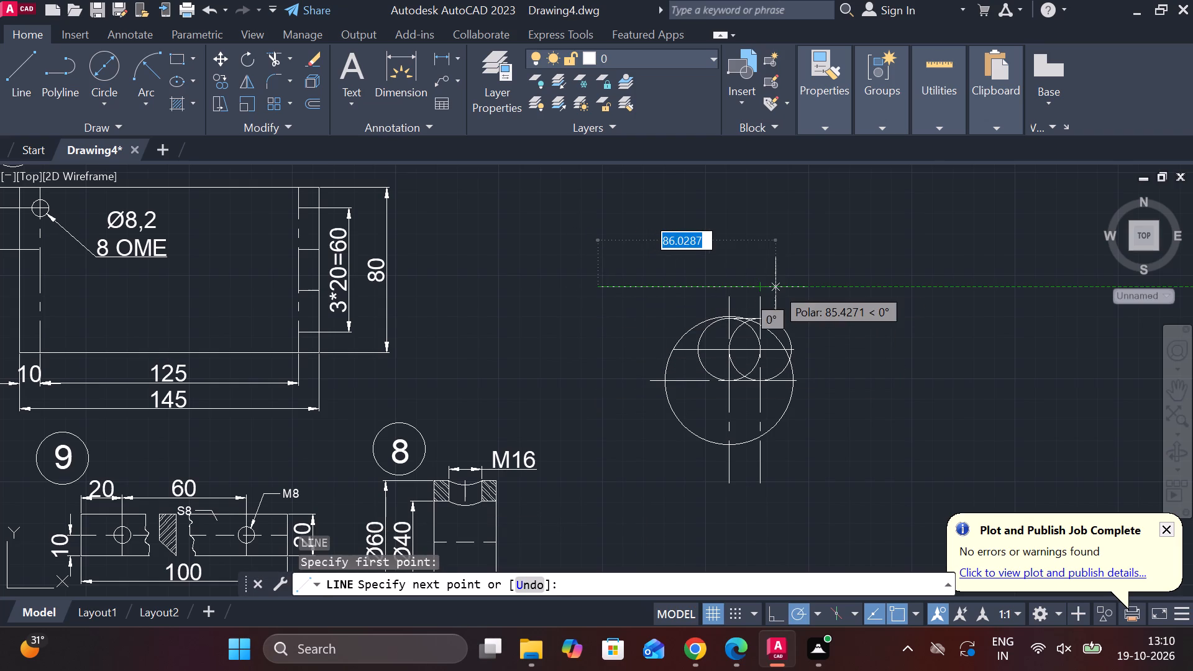
pyautogui.click(874, 288)
pyautogui.moveTo(869, 505); pyautogui.dragTo(859, 426, button='middle')
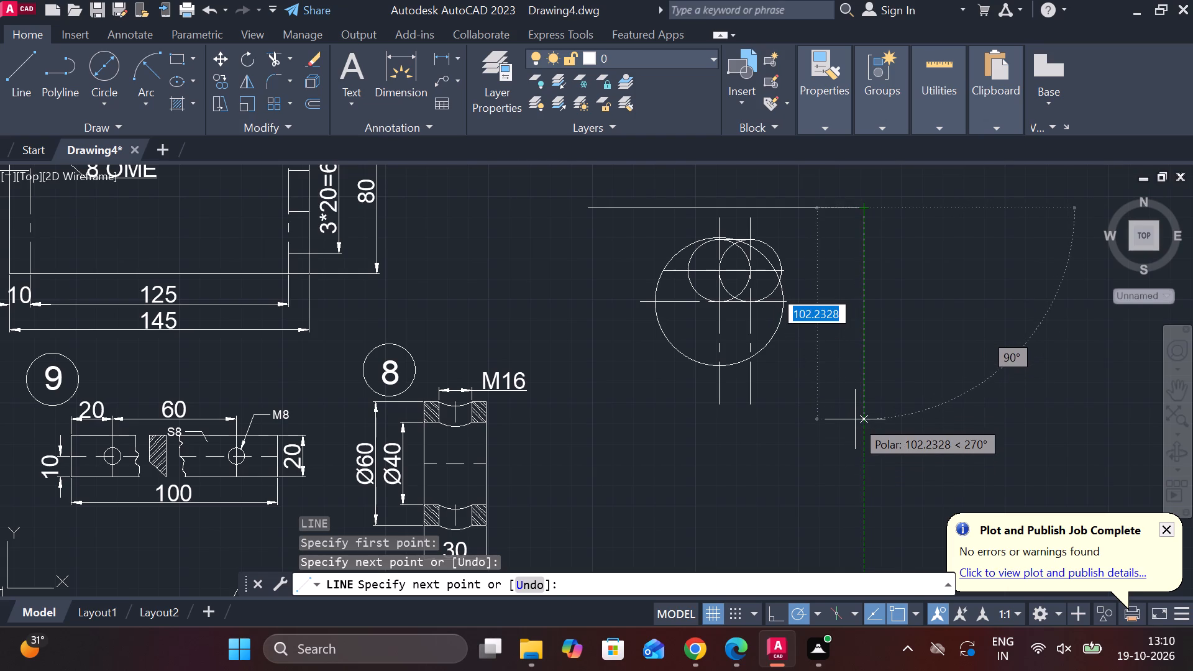
pyautogui.click(855, 419)
pyautogui.press('Escape')
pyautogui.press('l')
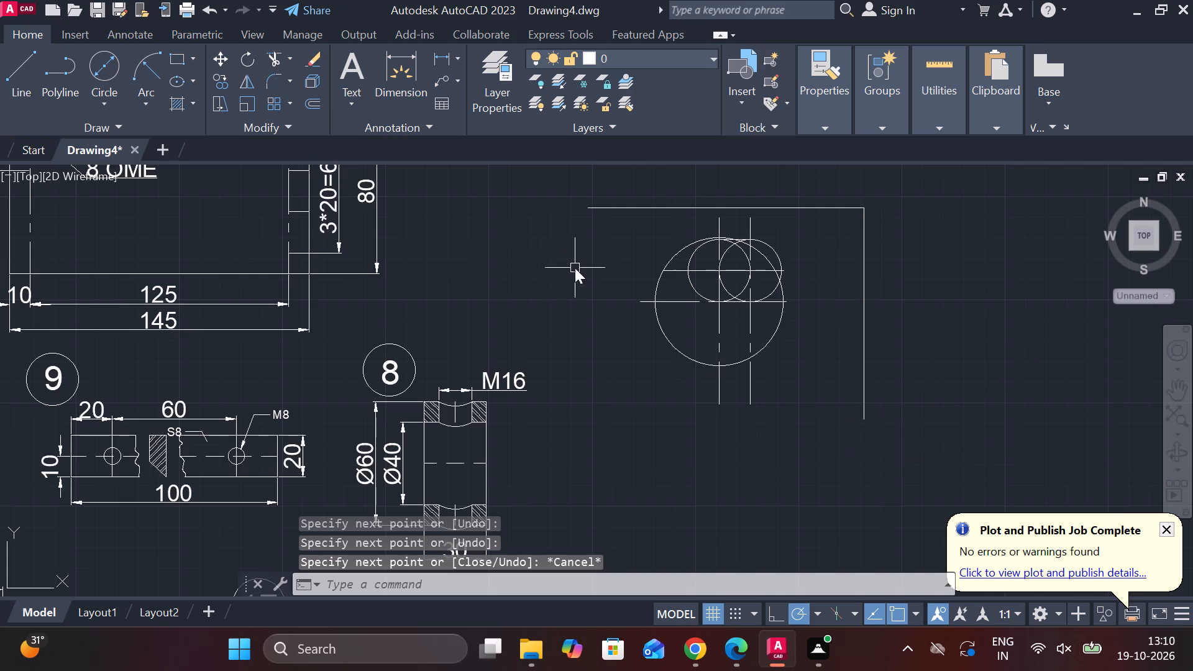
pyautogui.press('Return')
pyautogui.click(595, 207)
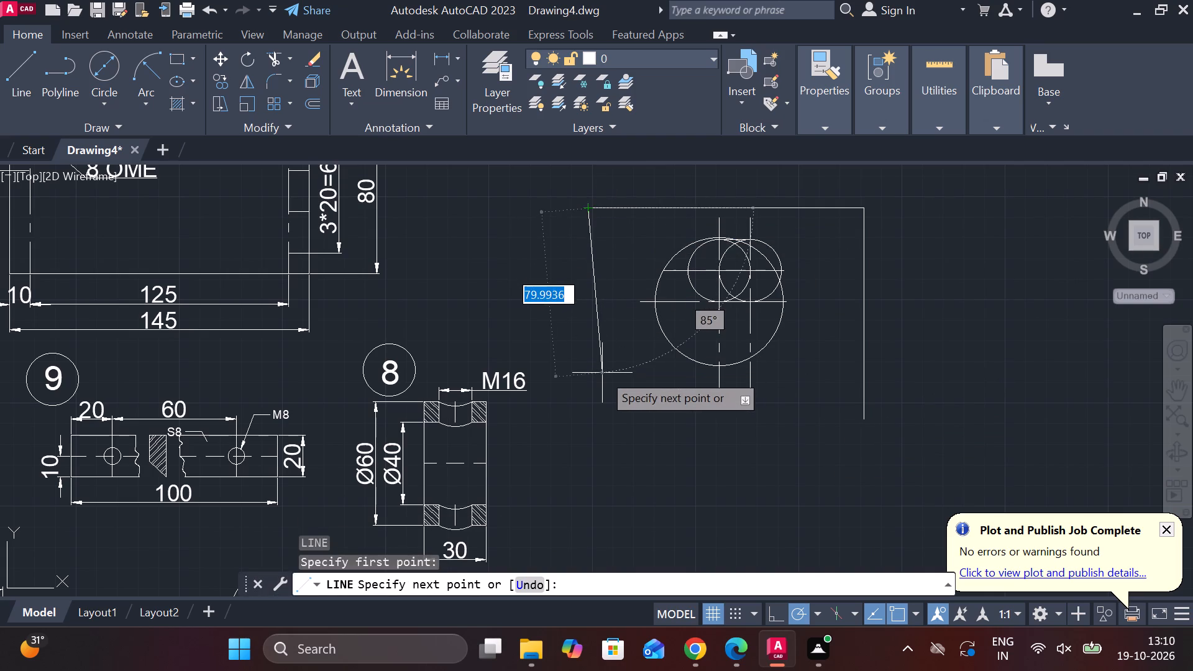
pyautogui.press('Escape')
# Draw a vertical line about 79 mm down from the top line, just left of the large circle.
pyautogui.press('l')
pyautogui.press('Return')
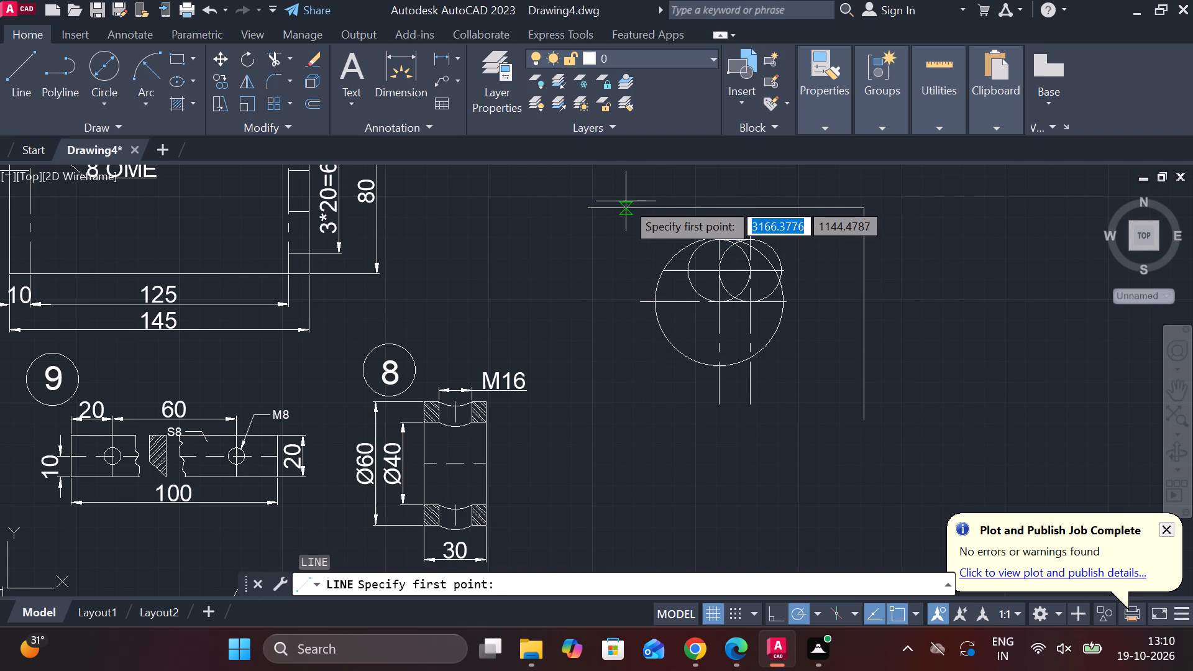
pyautogui.click(626, 203)
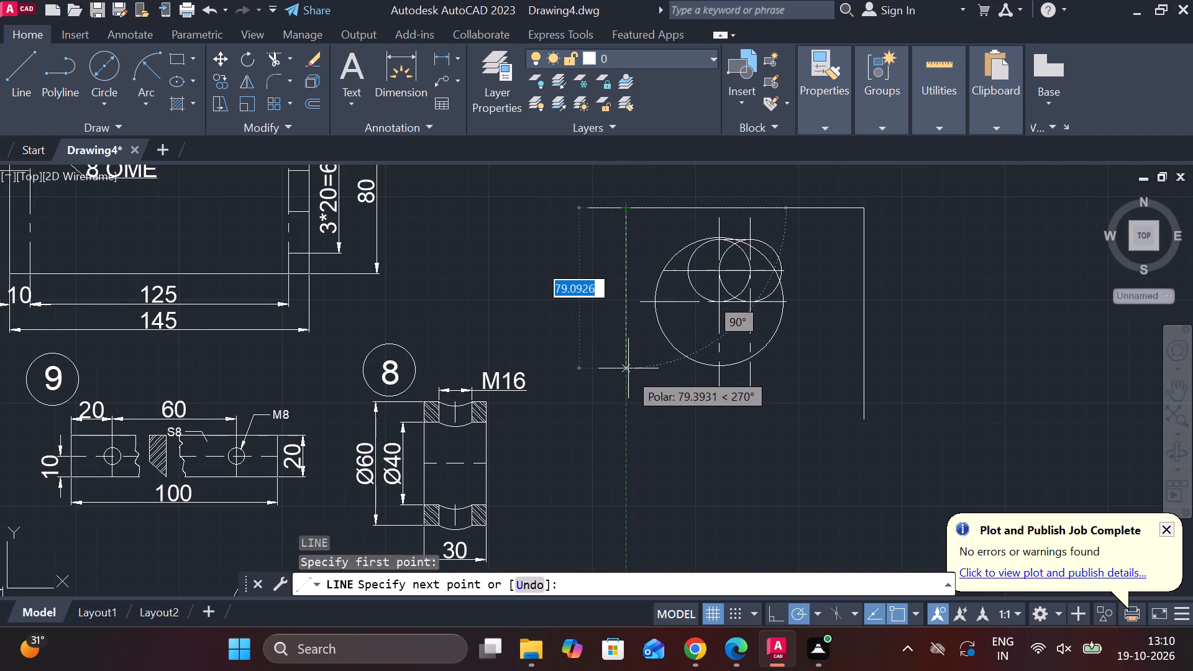
pyautogui.click(628, 367)
pyautogui.press('Escape')
# Trim the top line's overhang beyond the left vertical line to form a clean corner.
pyautogui.write('TR')
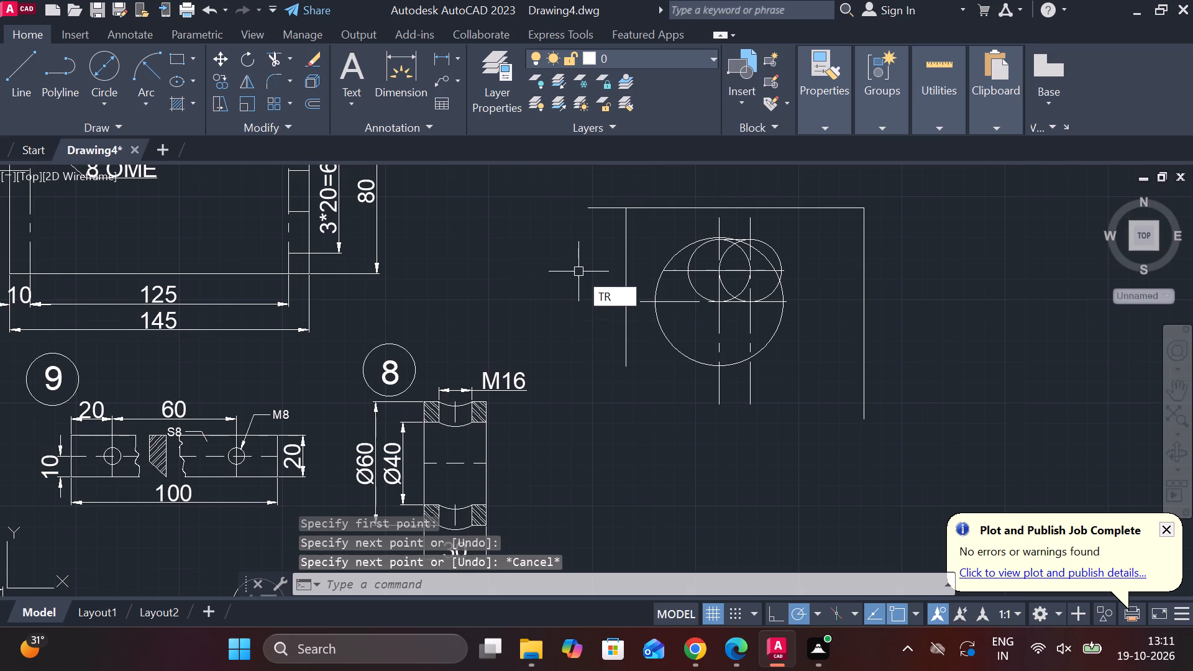
pyautogui.press('space')
pyautogui.click(598, 208)
pyautogui.moveTo(584, 267); pyautogui.dragTo(507, 314, button='middle')
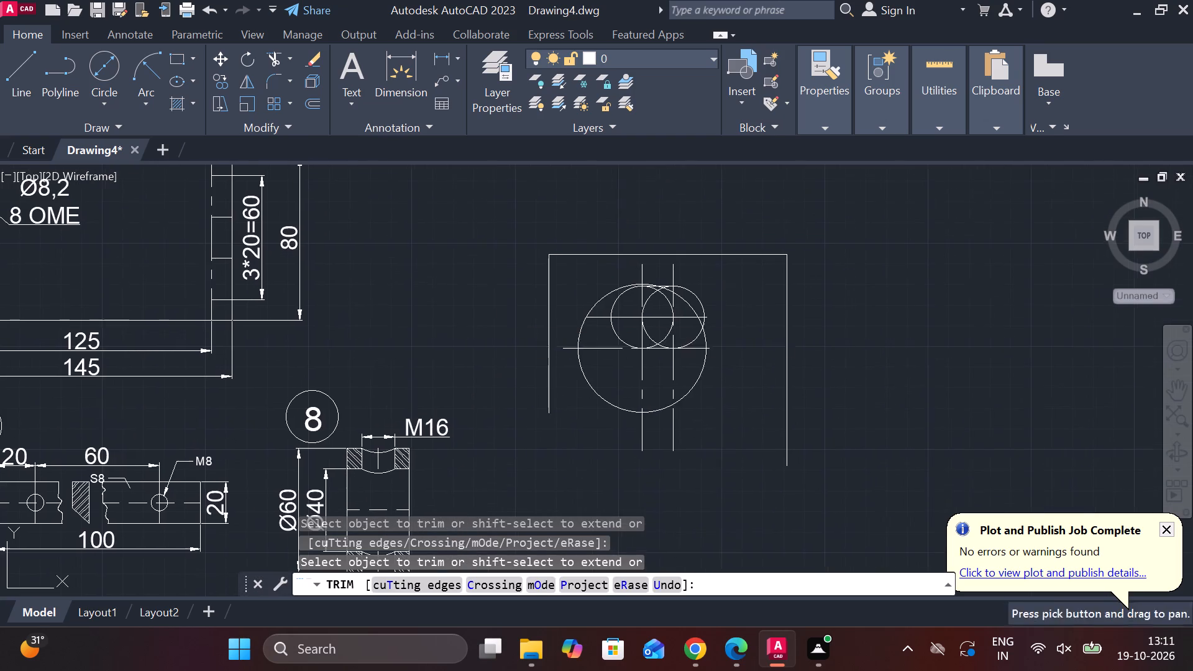
pyautogui.moveTo(670, 412); pyautogui.dragTo(664, 413, button='middle')
pyautogui.scroll(1, 673, 427)
pyautogui.press('Escape')
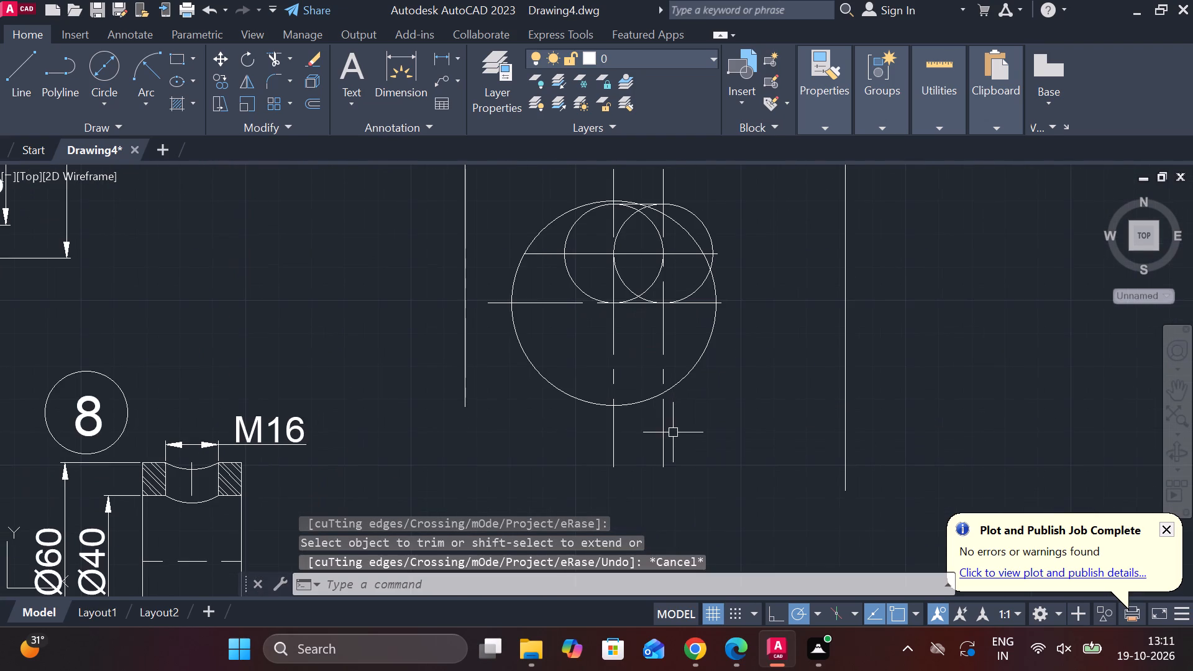
# Draw a wavy spline break line below the circles, joining the lower ends of the left and right vertical lines.
pyautogui.moveTo(674, 432); pyautogui.dragTo(609, 317, button='middle')
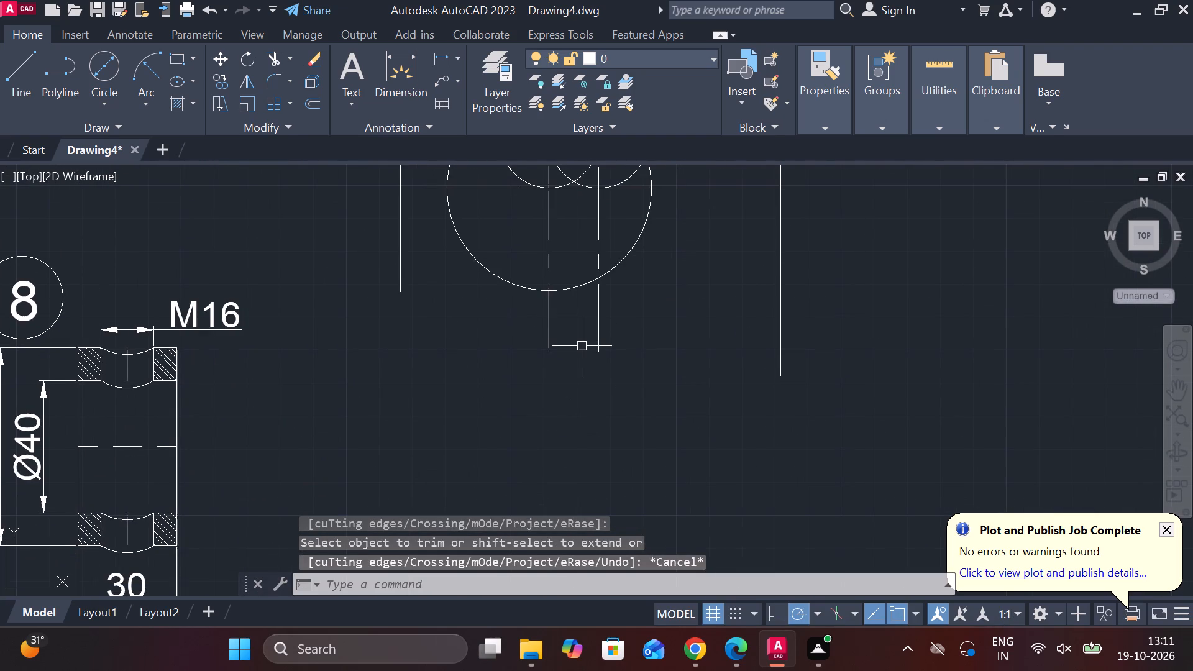
pyautogui.write('SP')
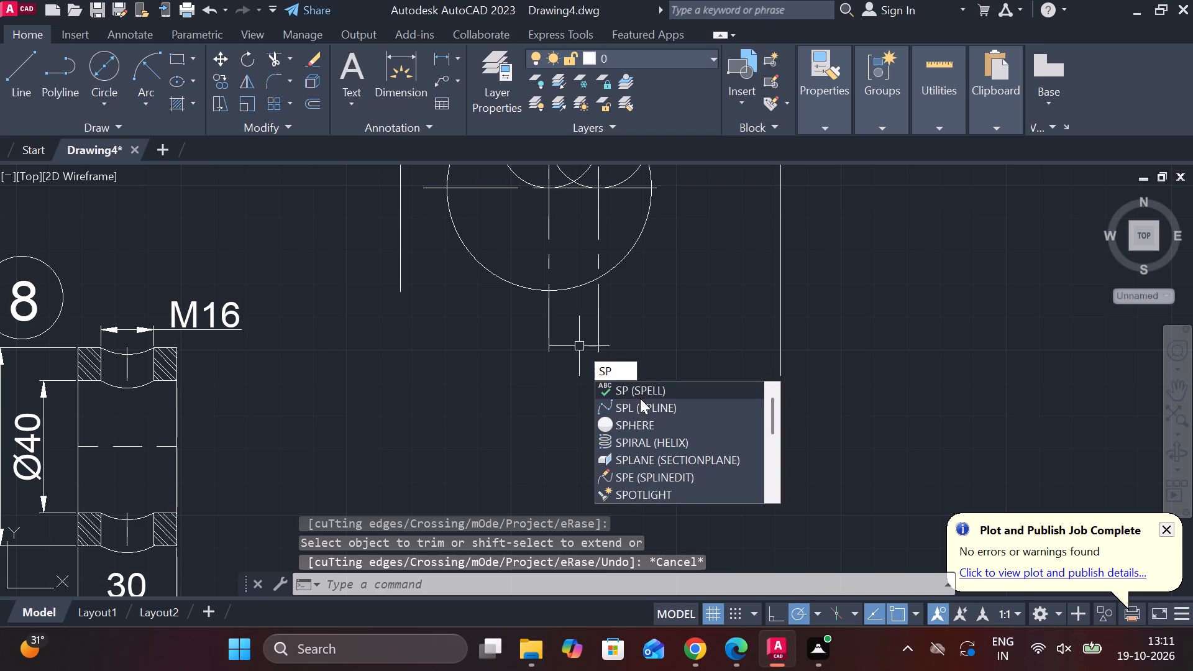
pyautogui.click(646, 408)
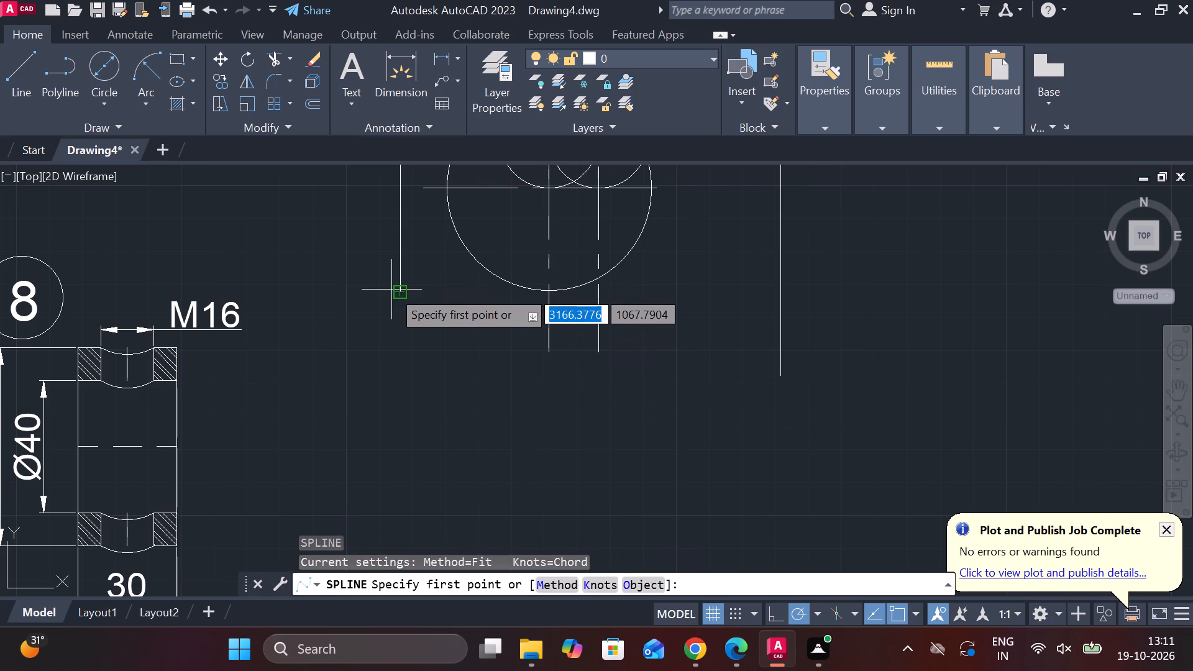
pyautogui.click(391, 290)
pyautogui.click(435, 296)
pyautogui.click(460, 318)
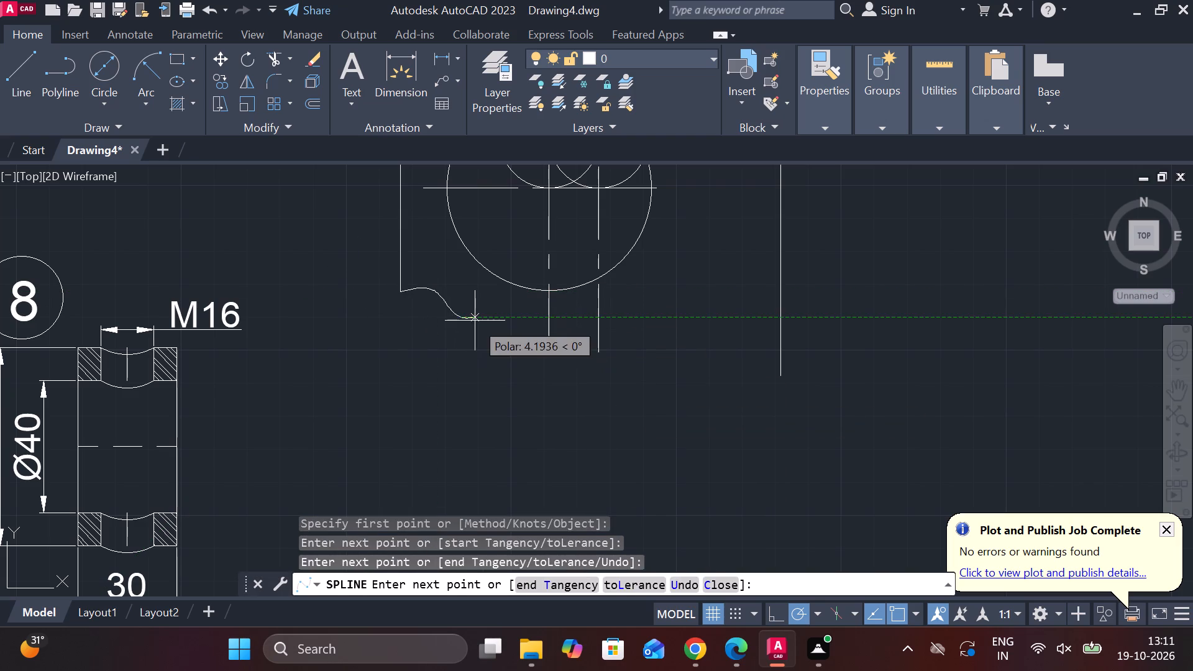
pyautogui.click(478, 321)
pyautogui.click(516, 334)
pyautogui.moveTo(548, 327); pyautogui.dragTo(554, 332)
pyautogui.click(600, 348)
pyautogui.moveTo(627, 364); pyautogui.dragTo(633, 367)
pyautogui.click(664, 370)
pyautogui.click(746, 367)
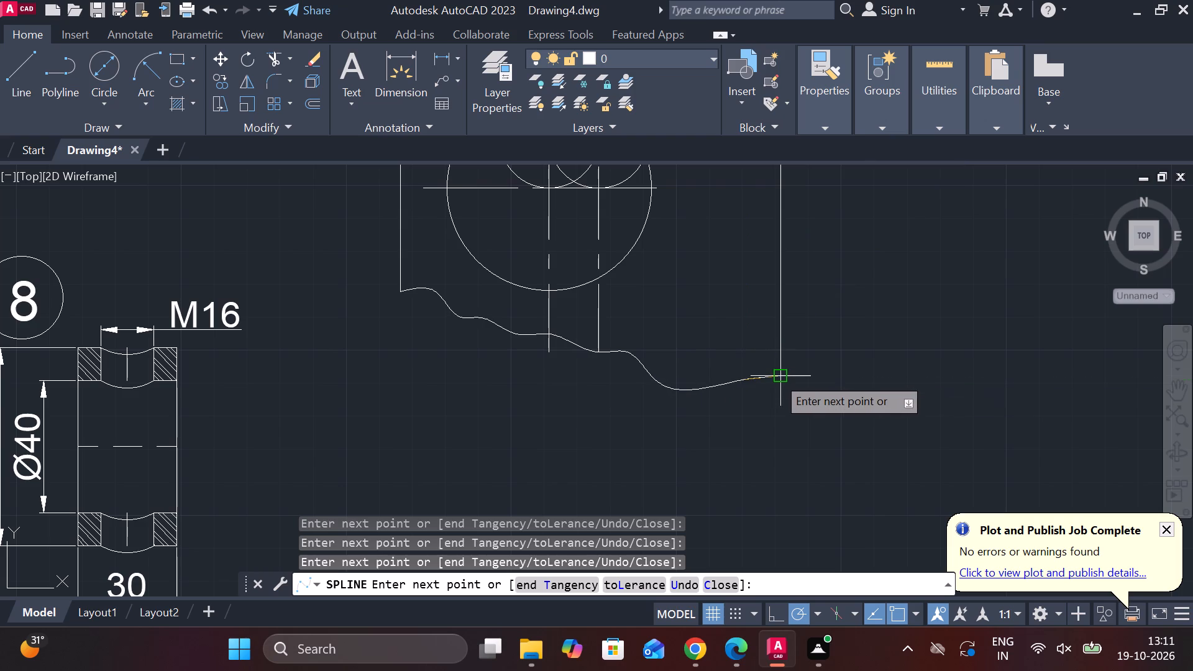
pyautogui.click(776, 376)
pyautogui.press('Return')
# Add a multileader pointing inside the plate's upper-left corner, with its landing outside the outline and the text 3.
pyautogui.scroll(-1, 814, 367)
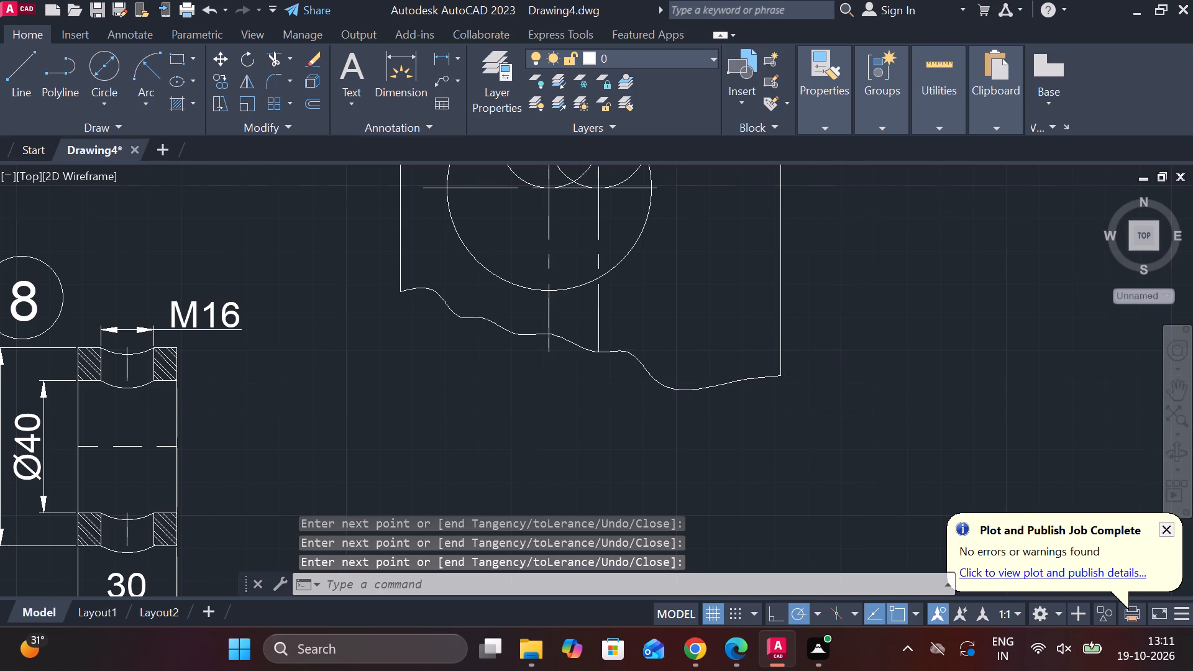
pyautogui.scroll(-2, 813, 365)
pyautogui.scroll(1, 811, 362)
pyautogui.scroll(1, 787, 308)
pyautogui.middleClick(789, 308)
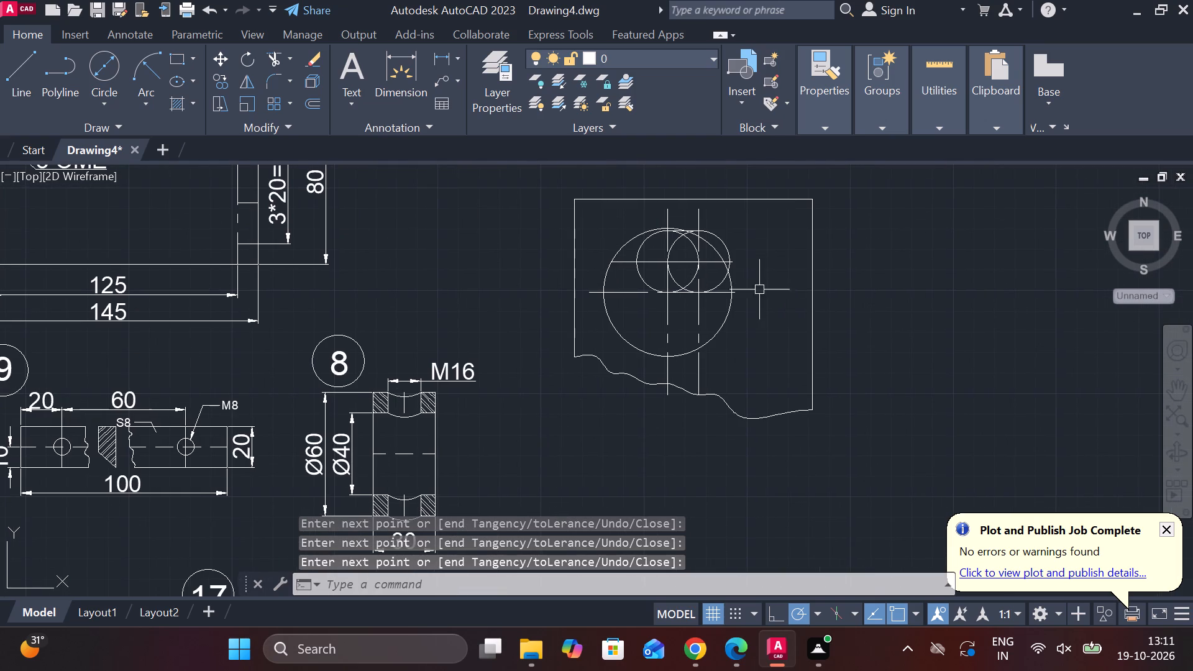
pyautogui.moveTo(761, 293); pyautogui.dragTo(831, 408, button='middle')
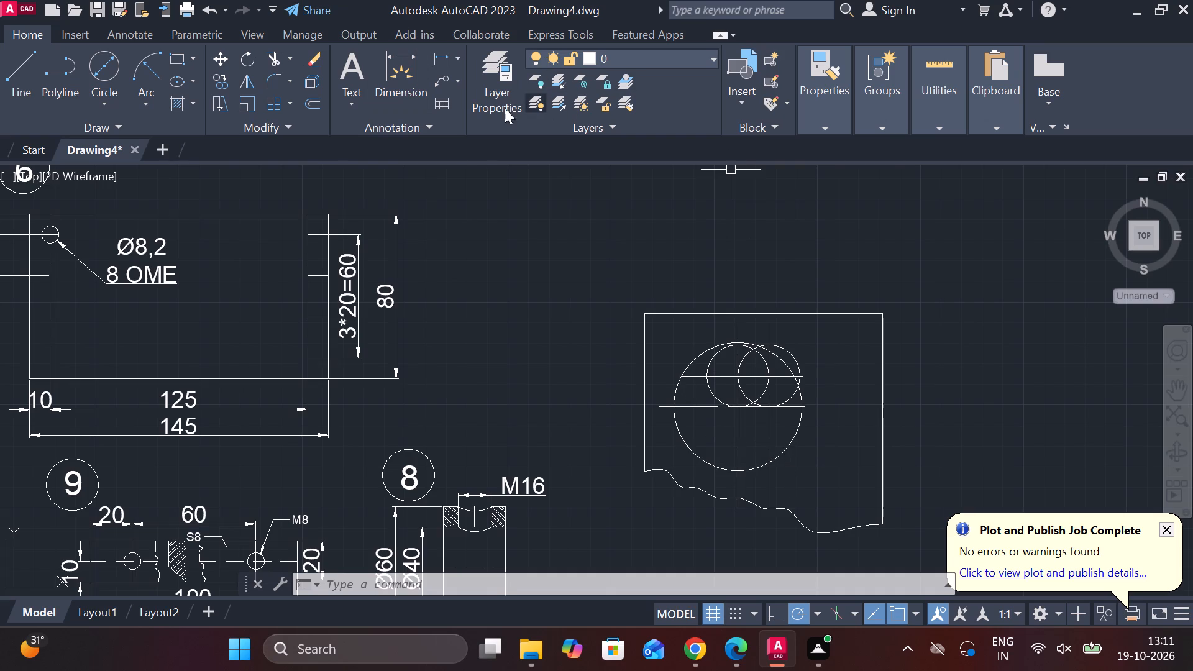
pyautogui.click(434, 83)
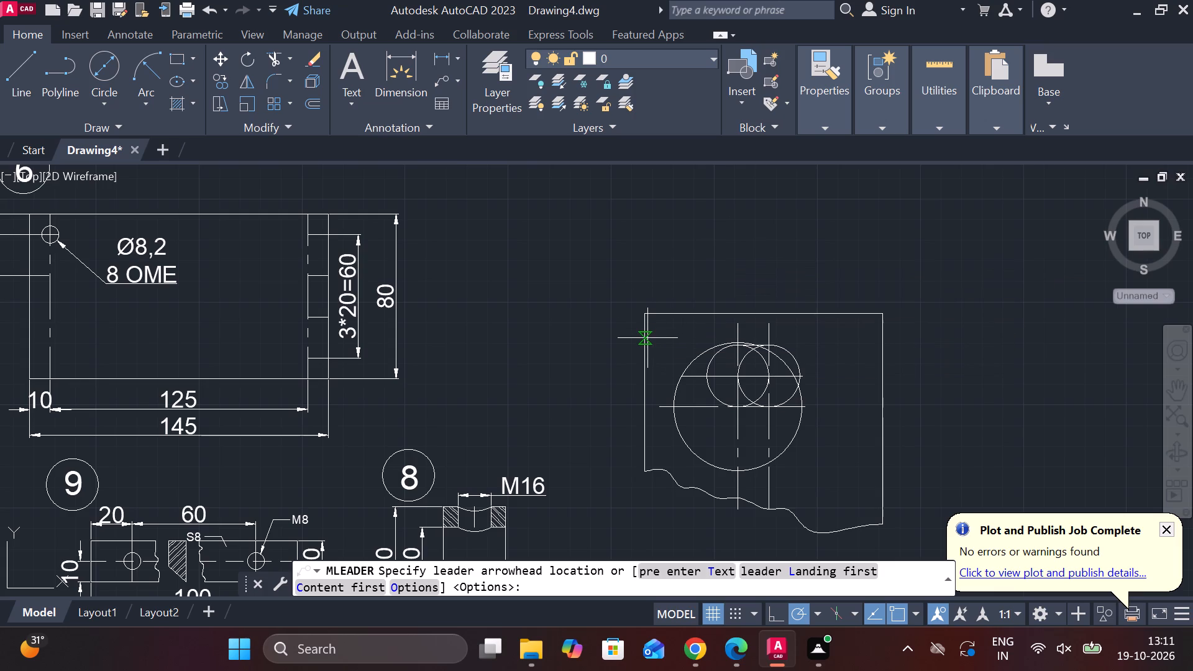
pyautogui.scroll(2, 655, 338)
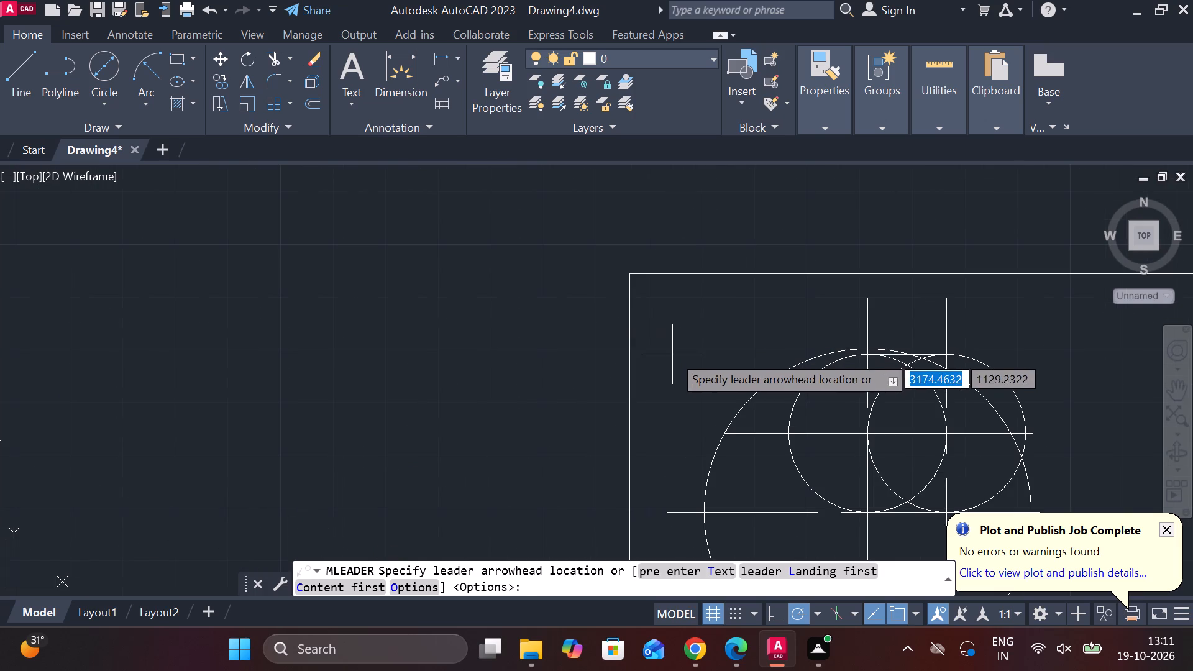
pyautogui.click(672, 354)
pyautogui.click(590, 265)
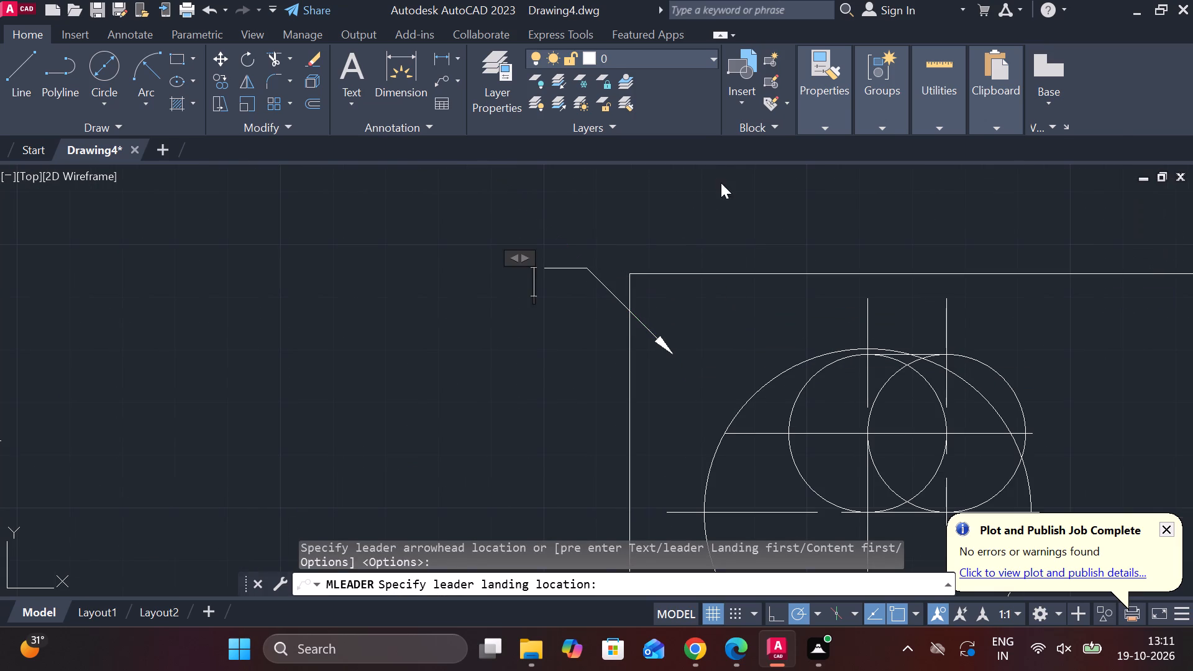
pyautogui.press('3')
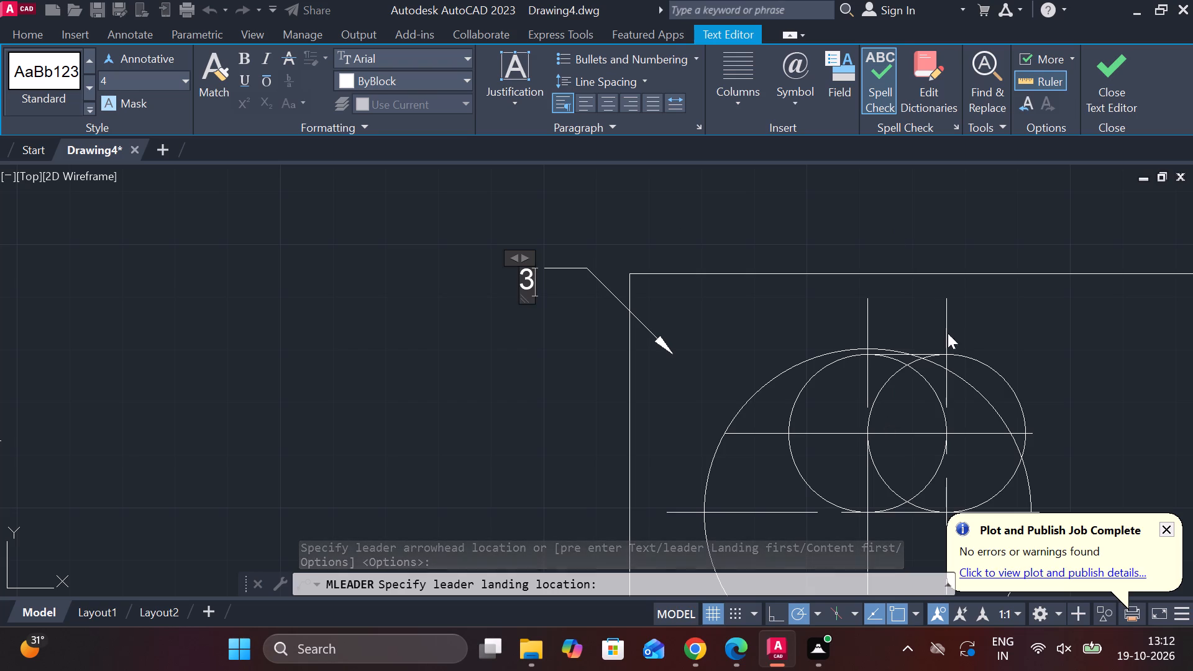
pyautogui.click(1098, 101)
pyautogui.scroll(-2, 626, 297)
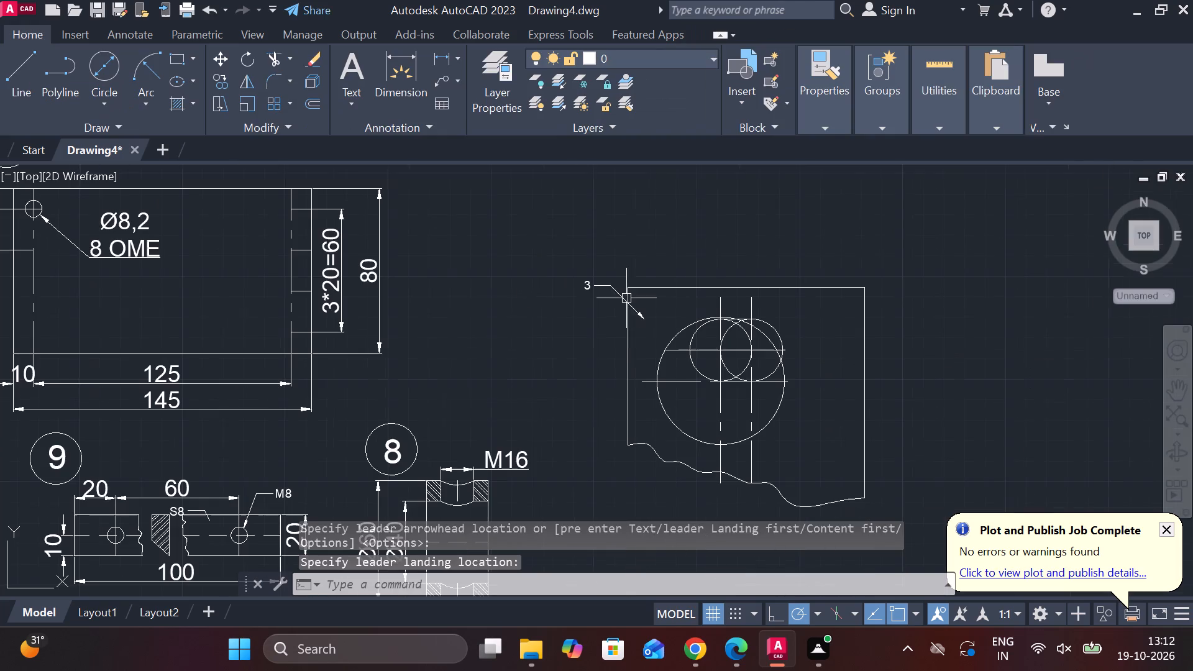
pyautogui.scroll(1, 578, 310)
pyautogui.scroll(-1, 572, 370)
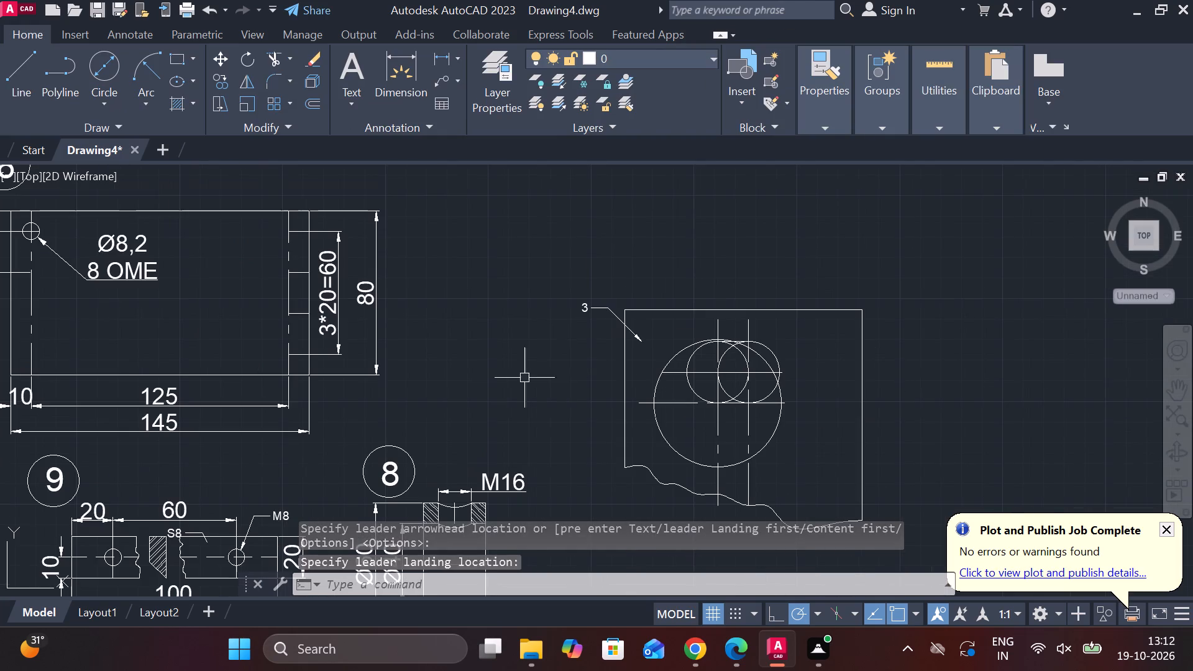
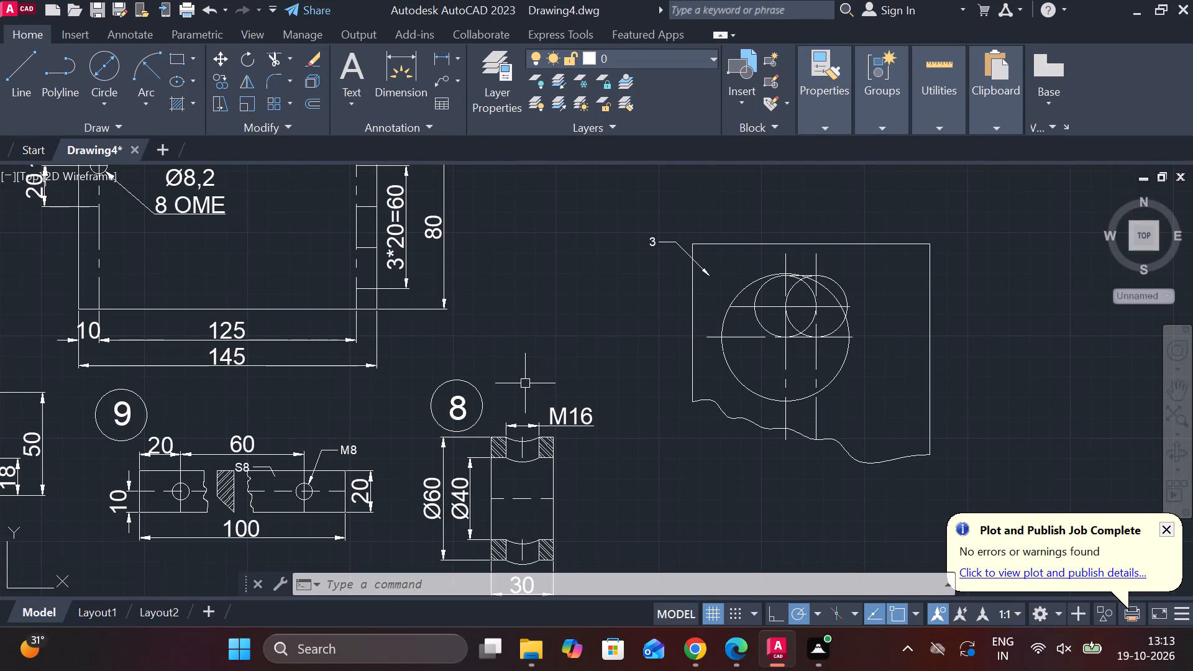
# Set the text height of the plate's leader annotation 3 to 7.
pyautogui.scroll(2, 623, 234)
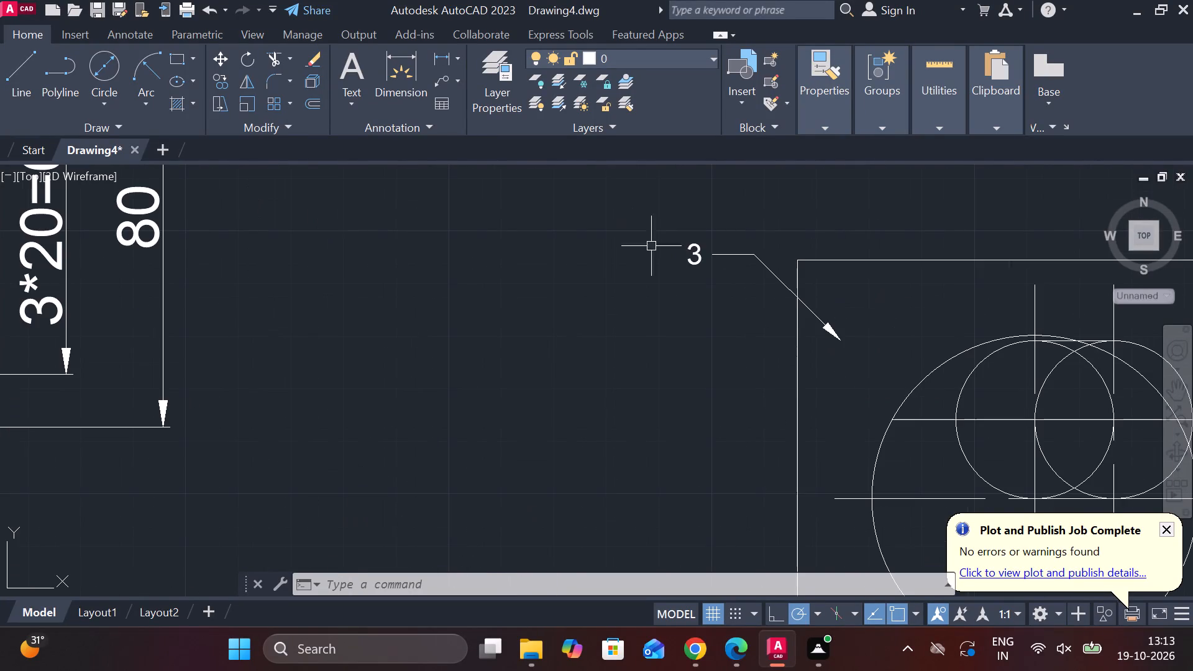
pyautogui.doubleClick(688, 250)
pyautogui.scroll(2, 688, 250)
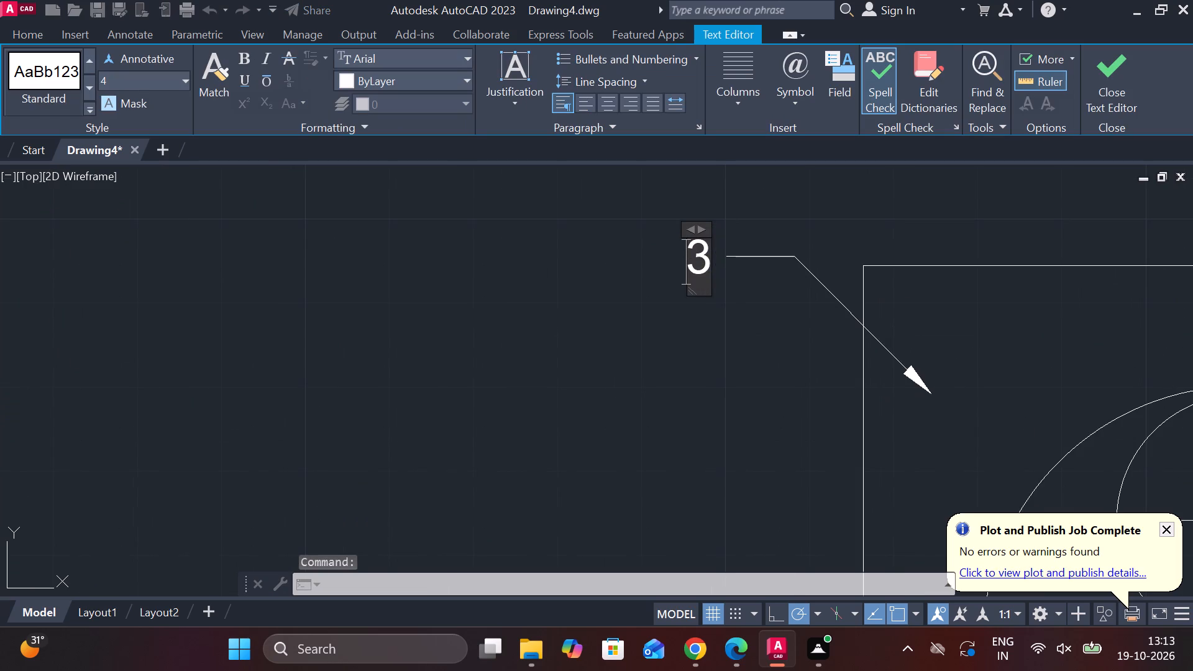
pyautogui.moveTo(707, 264); pyautogui.dragTo(679, 264)
pyautogui.click(185, 89)
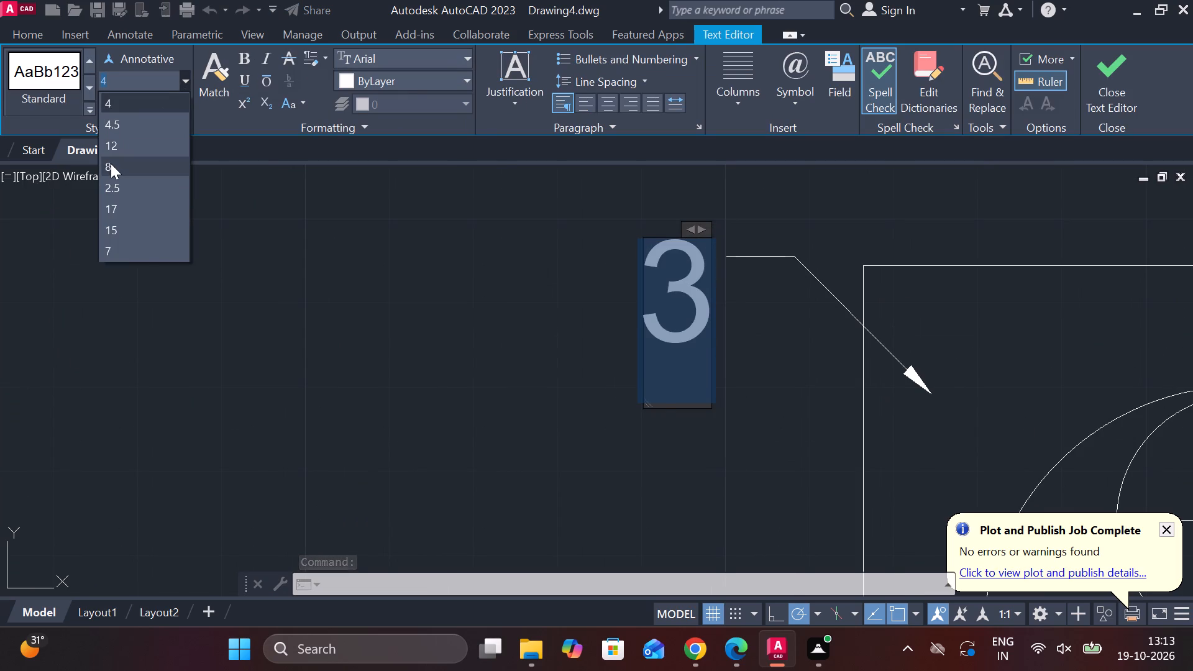
pyautogui.click(121, 247)
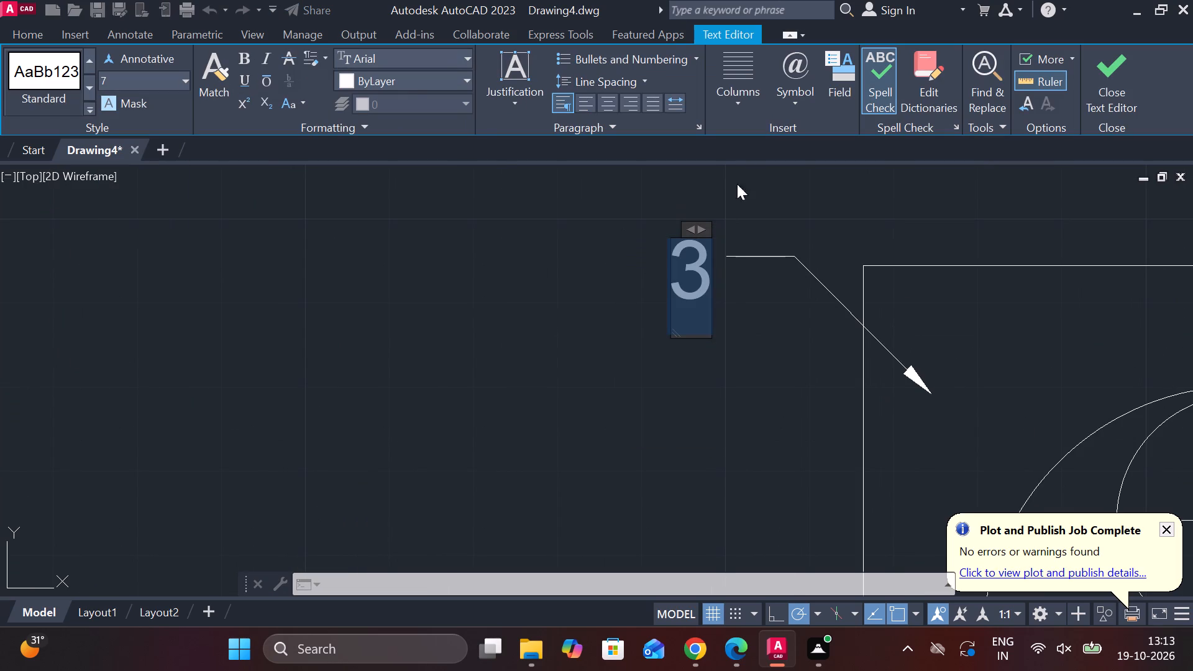
pyautogui.click(1119, 61)
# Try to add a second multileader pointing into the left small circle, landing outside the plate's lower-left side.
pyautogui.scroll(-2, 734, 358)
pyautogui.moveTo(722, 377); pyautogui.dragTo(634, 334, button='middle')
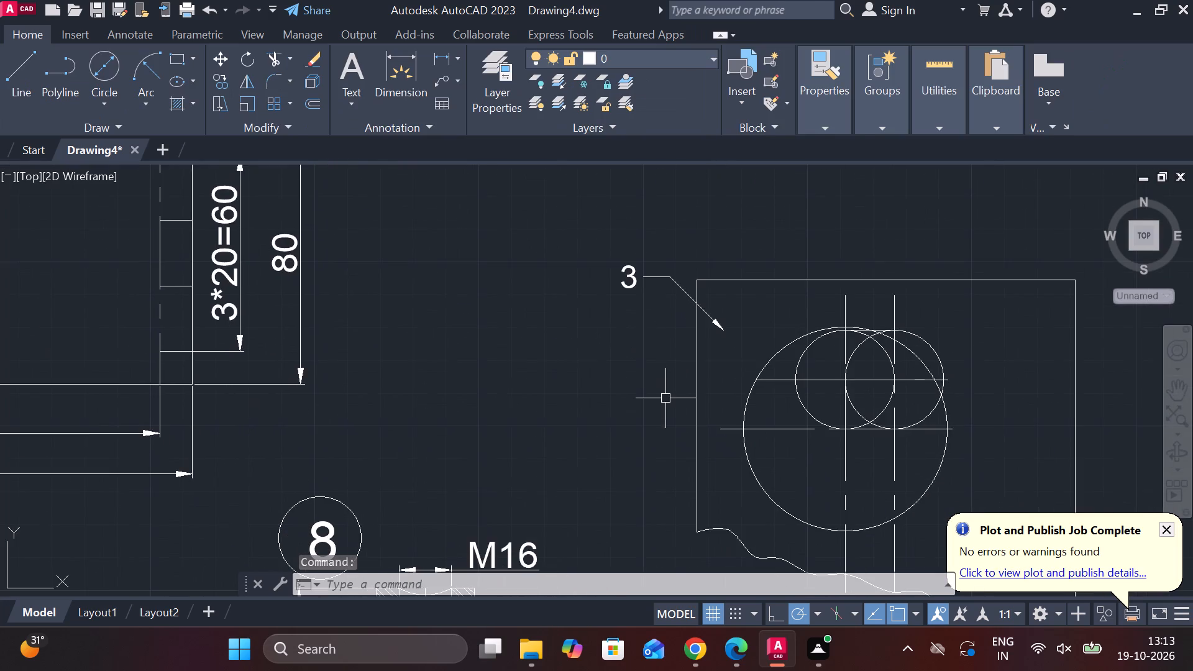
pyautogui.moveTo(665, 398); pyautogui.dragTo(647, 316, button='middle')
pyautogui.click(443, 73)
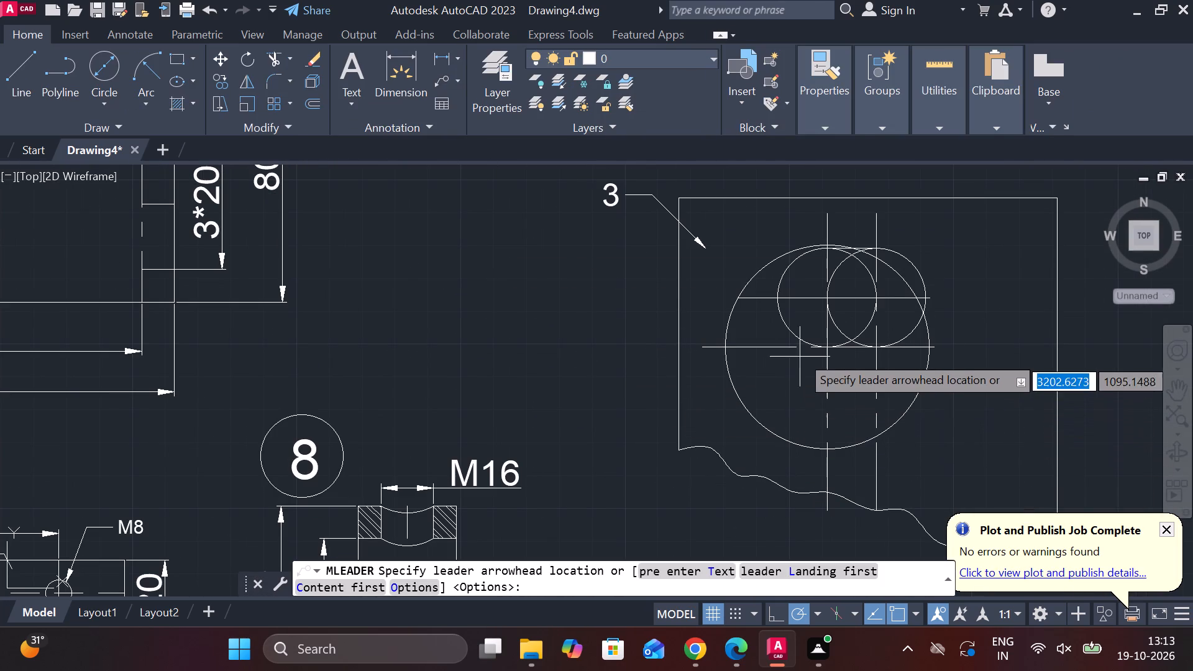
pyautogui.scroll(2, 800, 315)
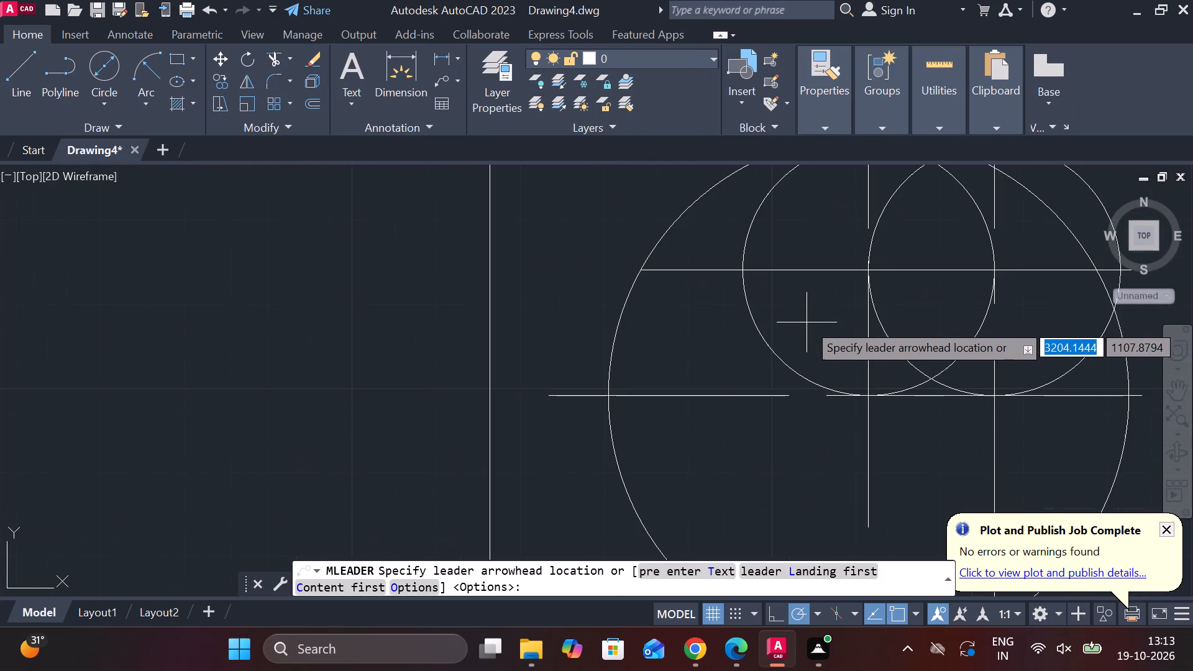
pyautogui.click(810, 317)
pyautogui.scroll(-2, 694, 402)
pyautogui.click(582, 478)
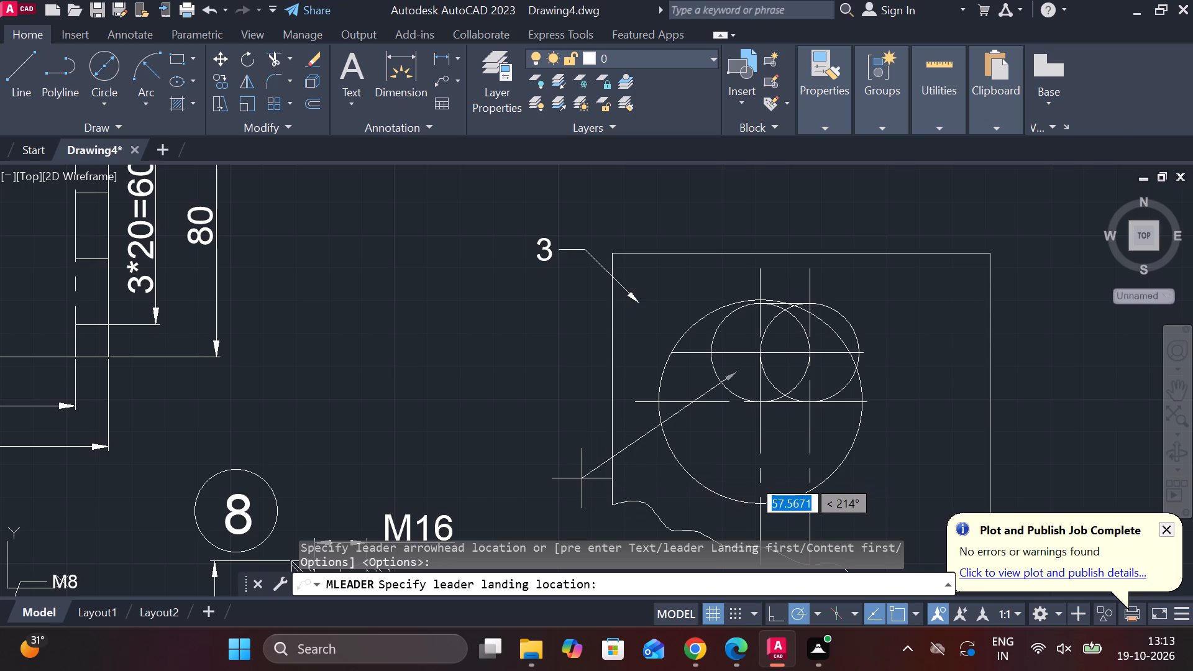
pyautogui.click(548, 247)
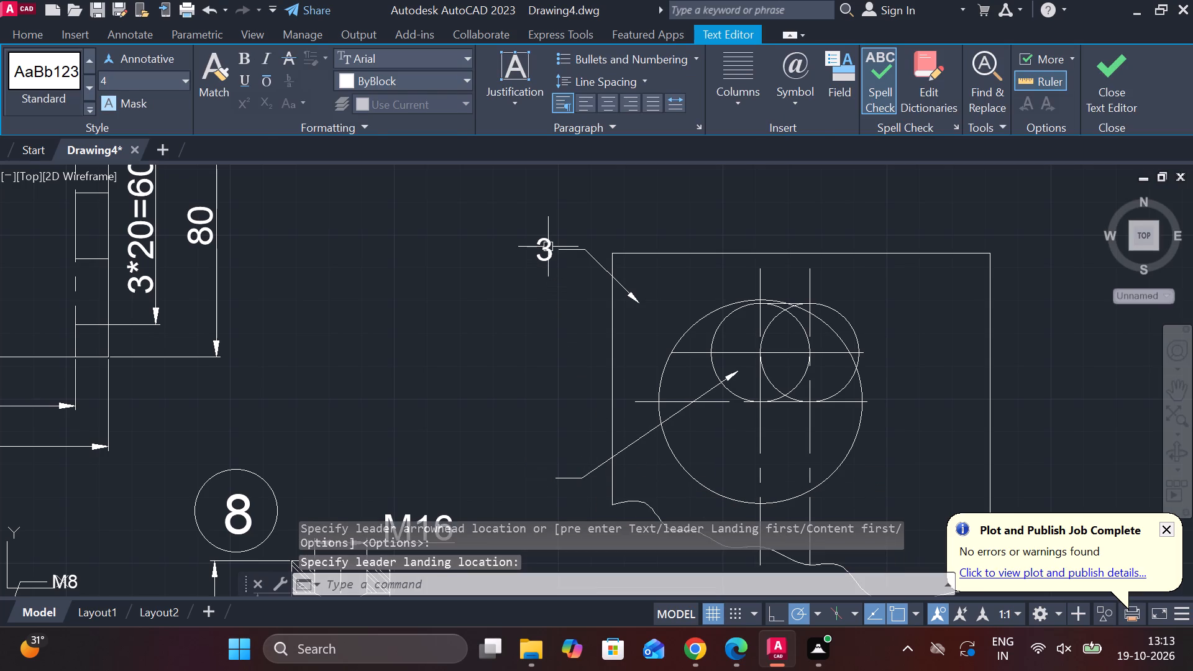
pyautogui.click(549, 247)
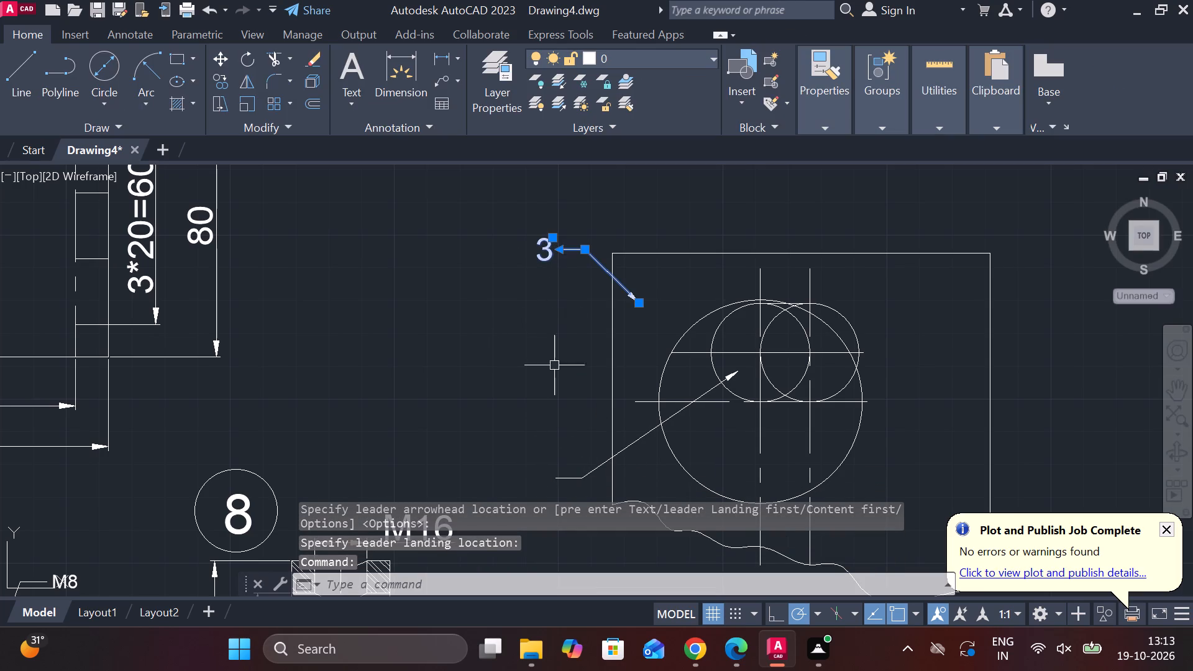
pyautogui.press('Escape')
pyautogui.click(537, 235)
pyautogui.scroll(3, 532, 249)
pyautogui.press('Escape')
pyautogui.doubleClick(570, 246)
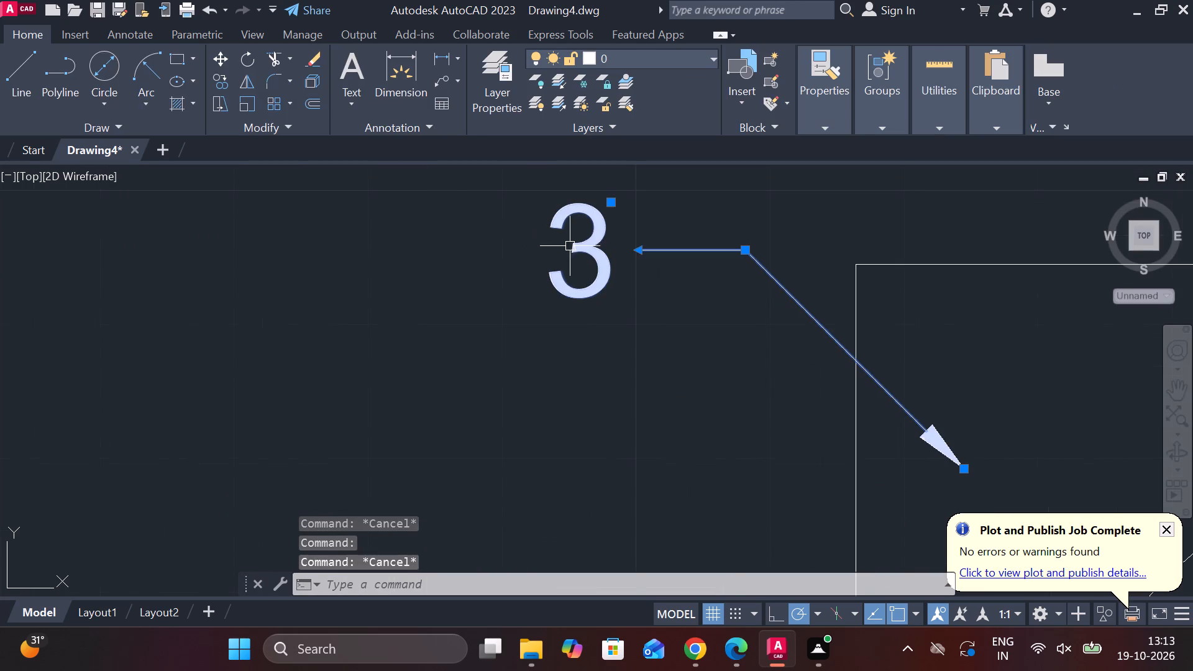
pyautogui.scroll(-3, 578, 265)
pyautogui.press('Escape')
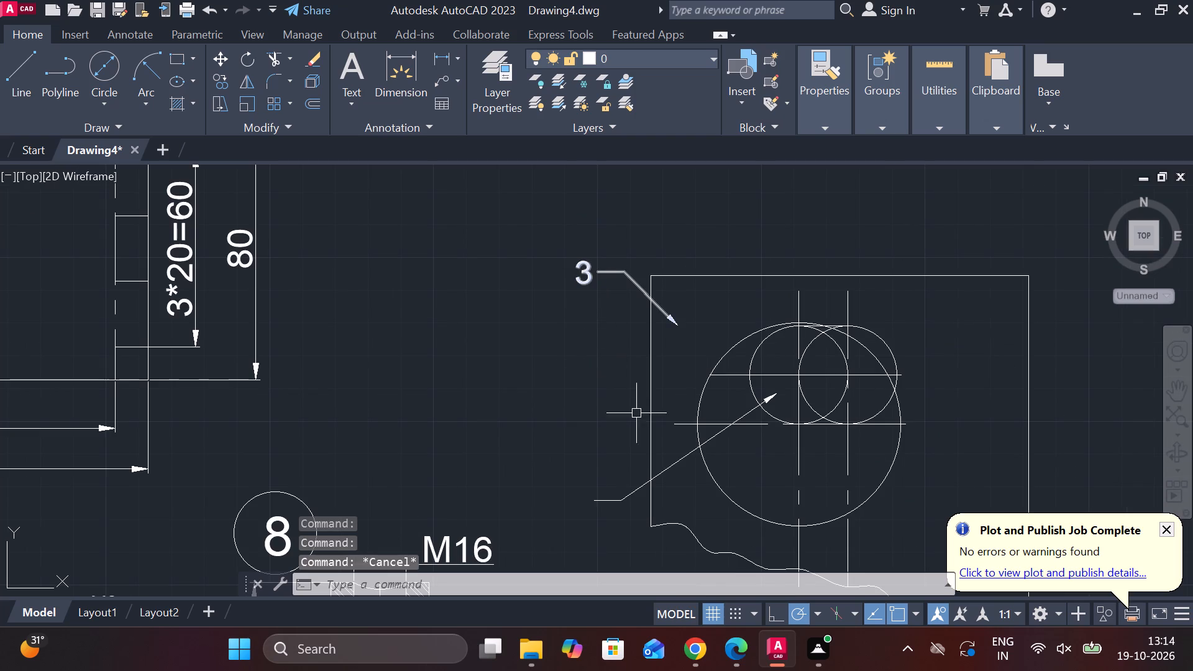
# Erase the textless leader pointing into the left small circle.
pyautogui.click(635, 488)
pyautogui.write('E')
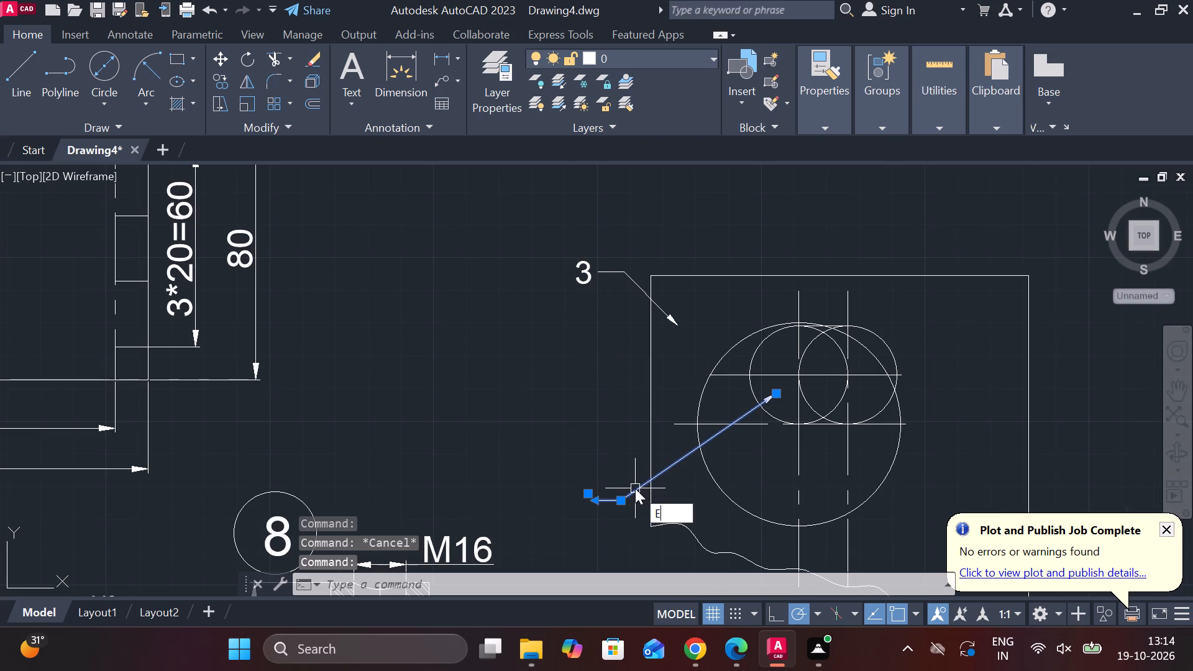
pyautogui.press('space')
# Add a multileader pointing into the left small circle, with its landing outside the plate's lower-left side and the text 7.
pyautogui.click(440, 83)
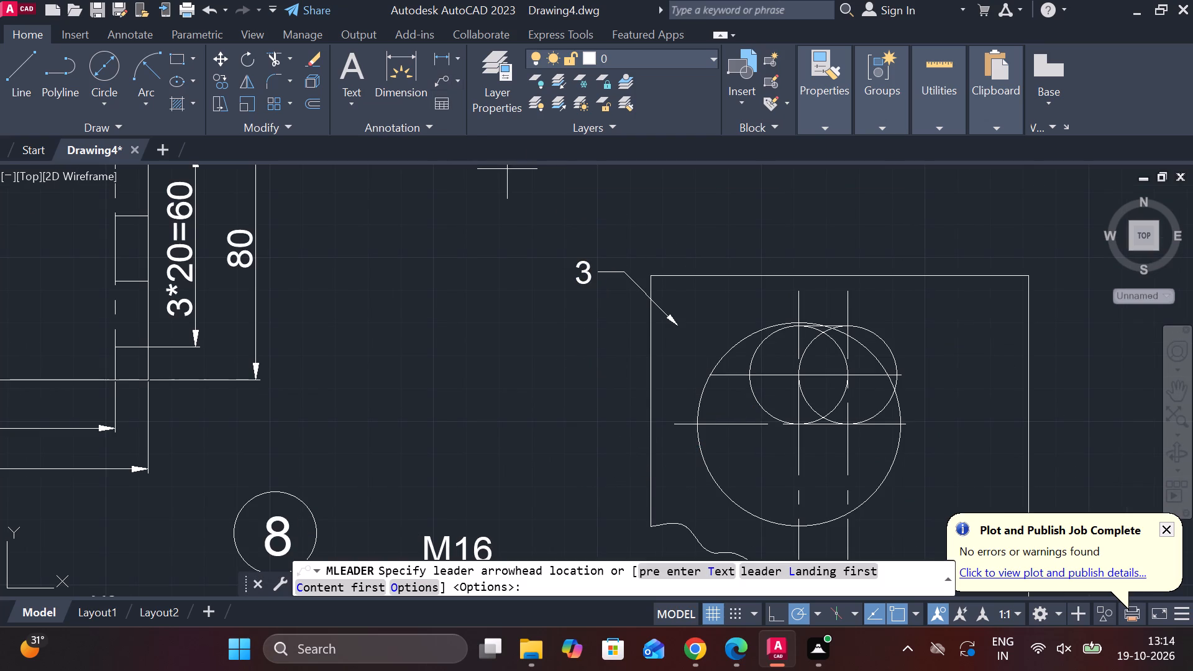
pyautogui.click(781, 394)
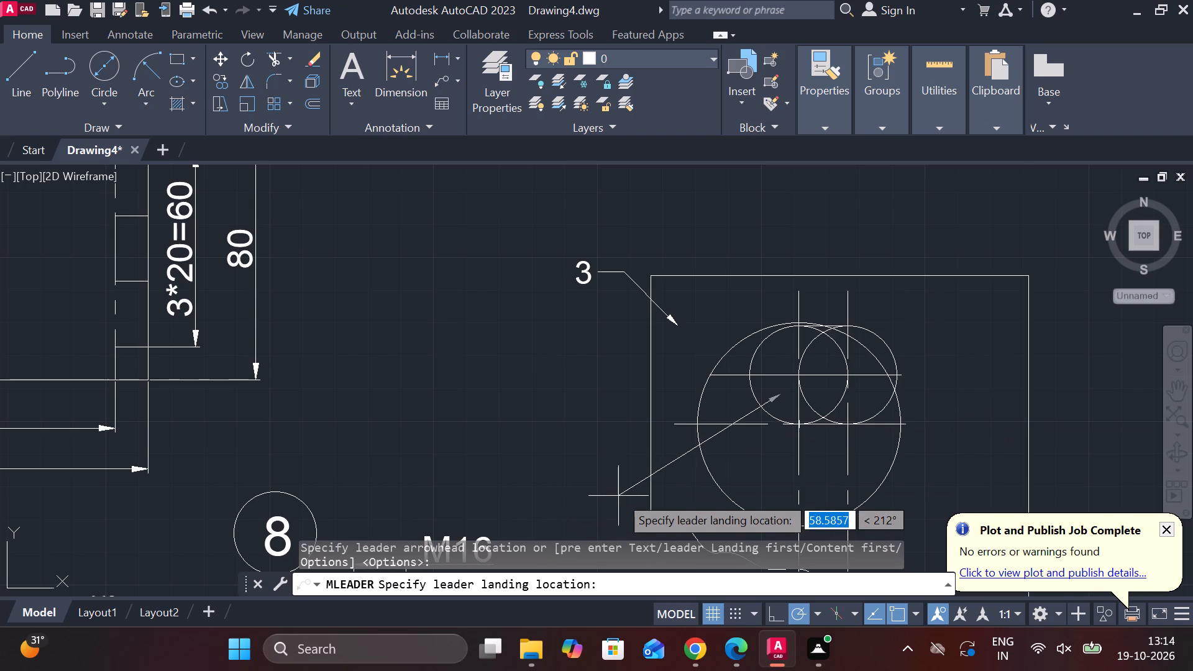
pyautogui.click(621, 491)
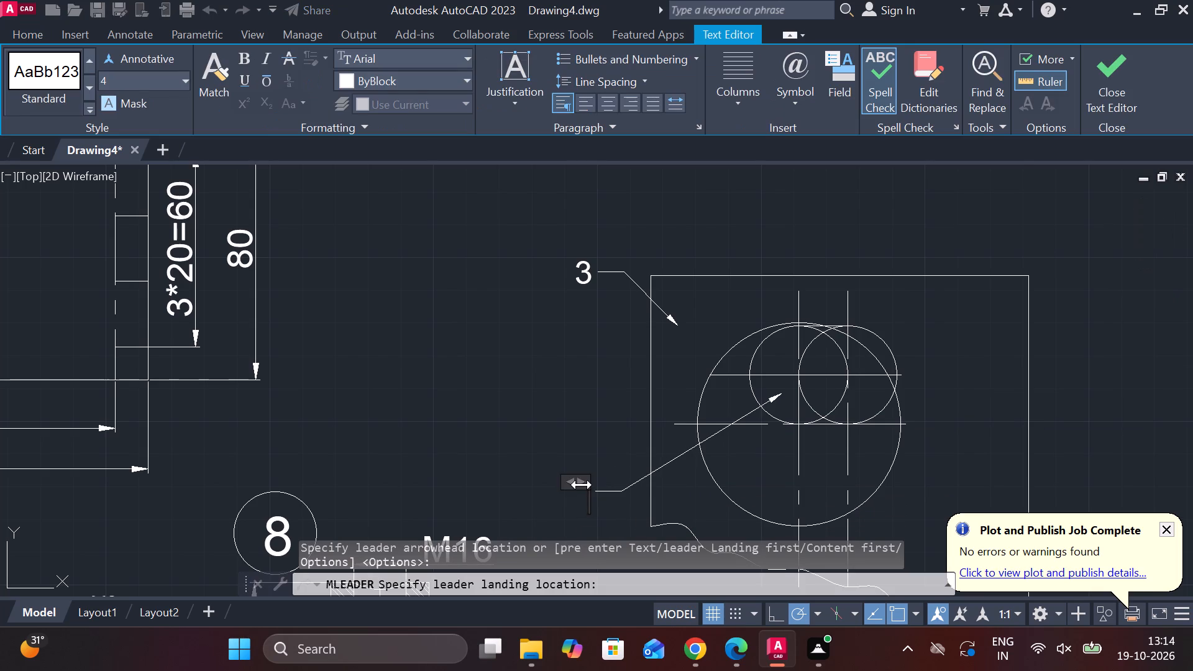
pyautogui.press('7')
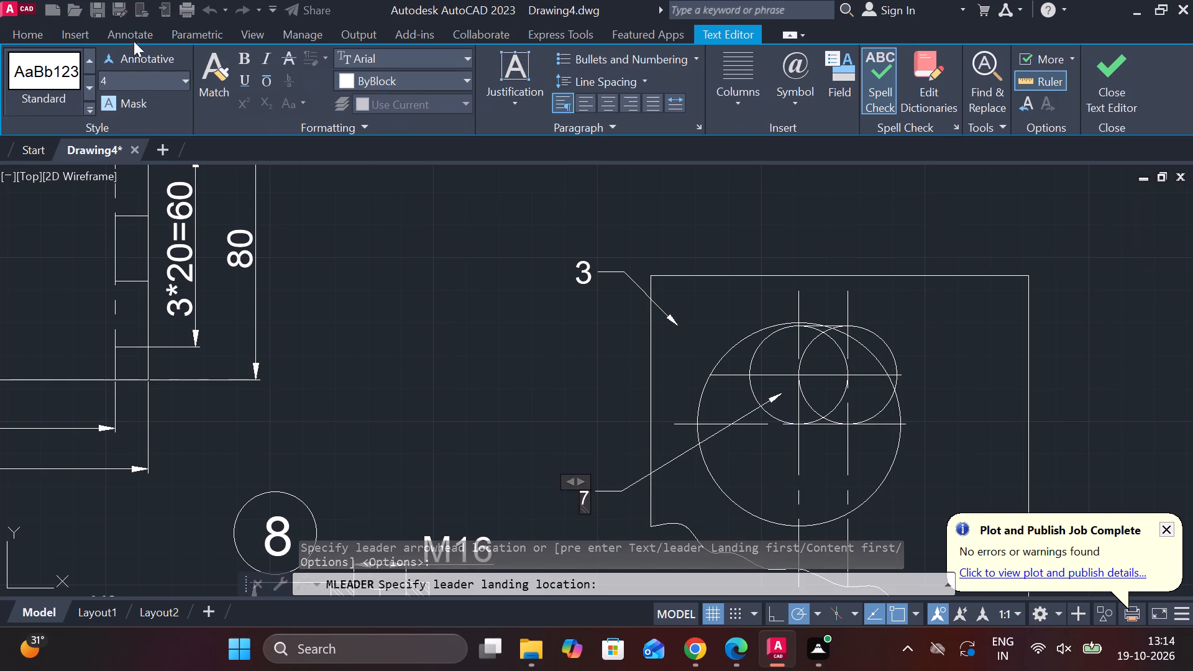
pyautogui.click(185, 80)
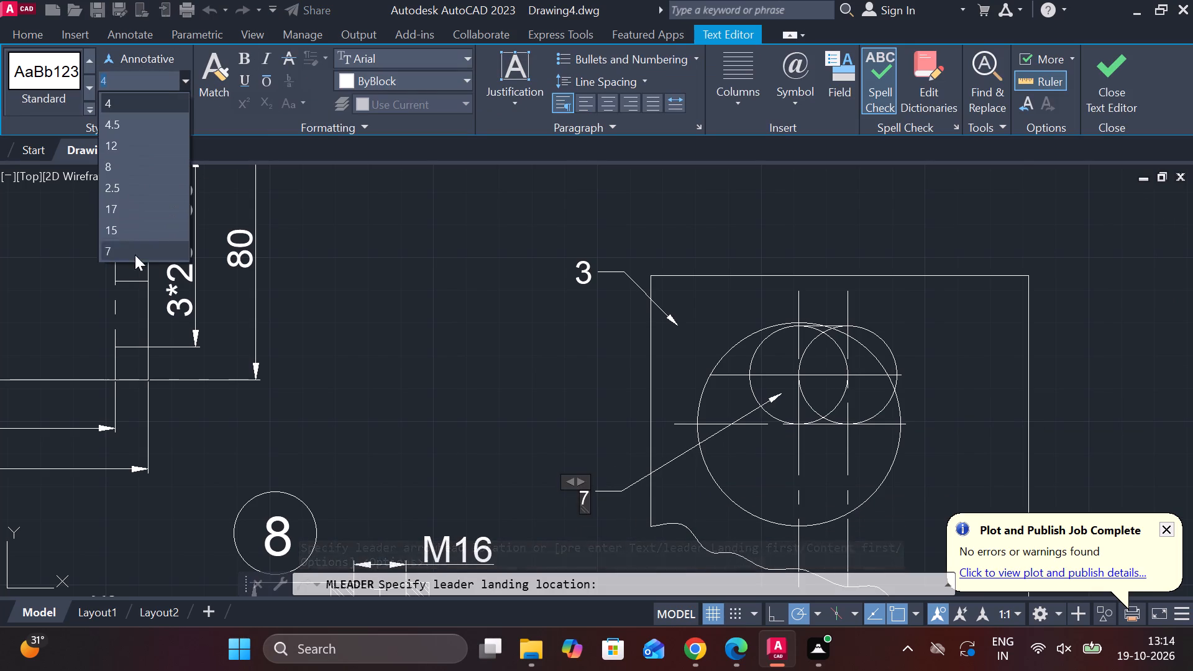
pyautogui.click(120, 249)
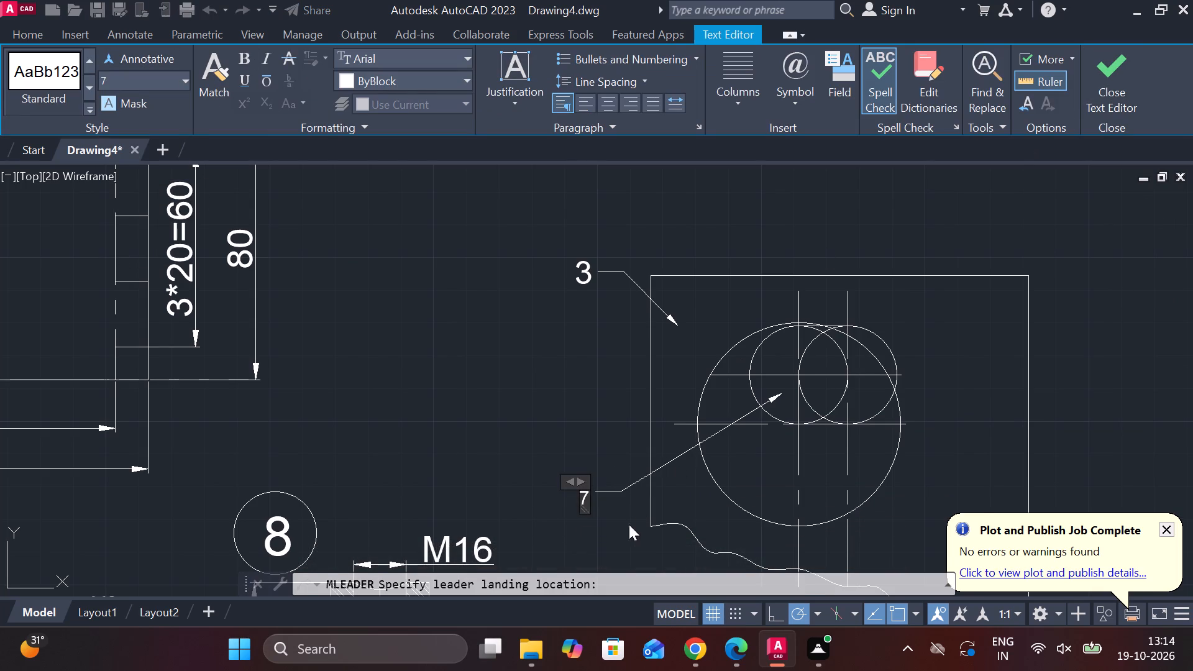
pyautogui.scroll(1, 642, 507)
pyautogui.moveTo(559, 498); pyautogui.dragTo(519, 488)
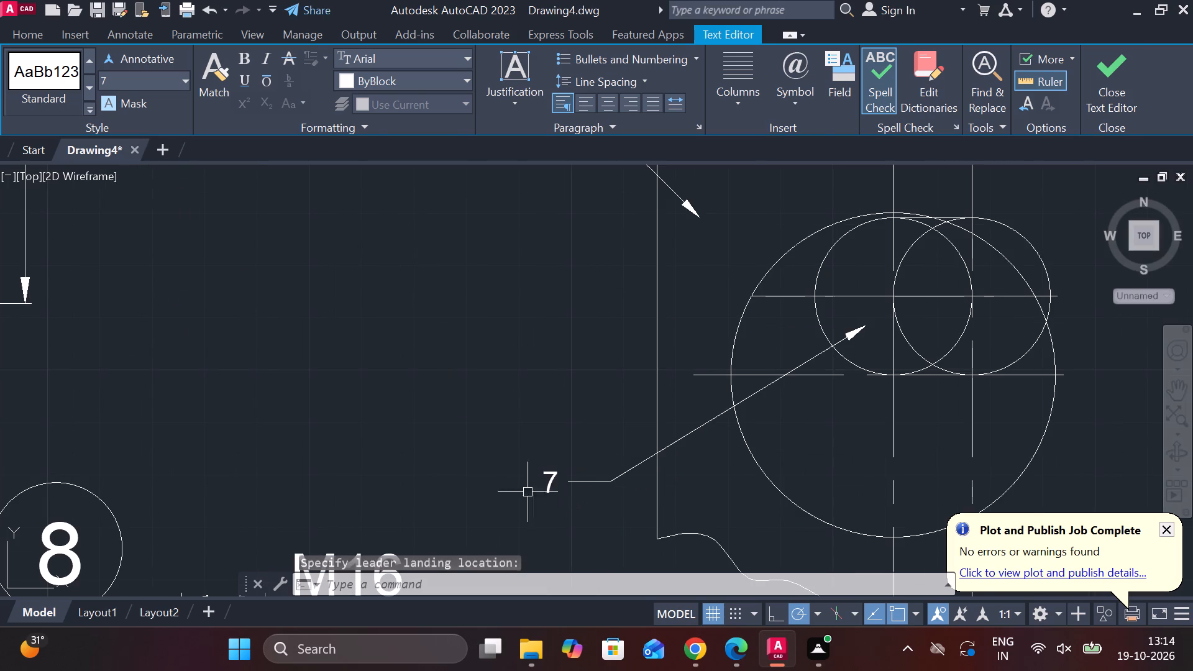
pyautogui.moveTo(519, 488); pyautogui.dragTo(501, 482)
# Set the text height of the leader annotation 7 to 7.
pyautogui.scroll(-2, 595, 454)
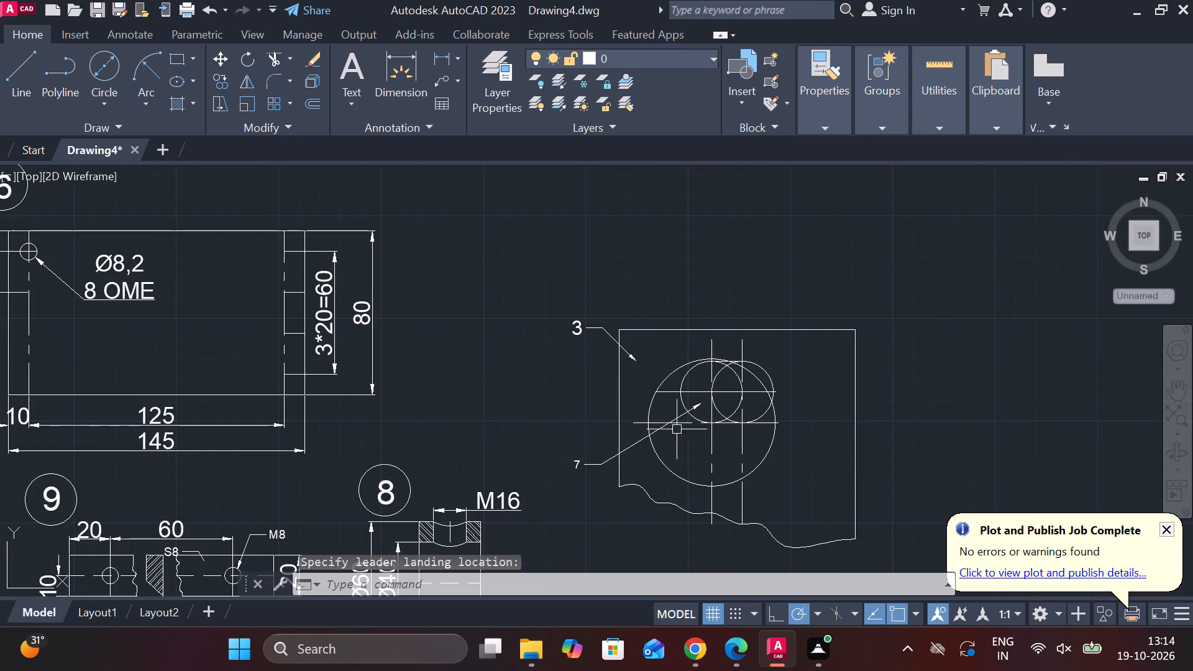
pyautogui.scroll(2, 590, 434)
pyautogui.doubleClick(551, 506)
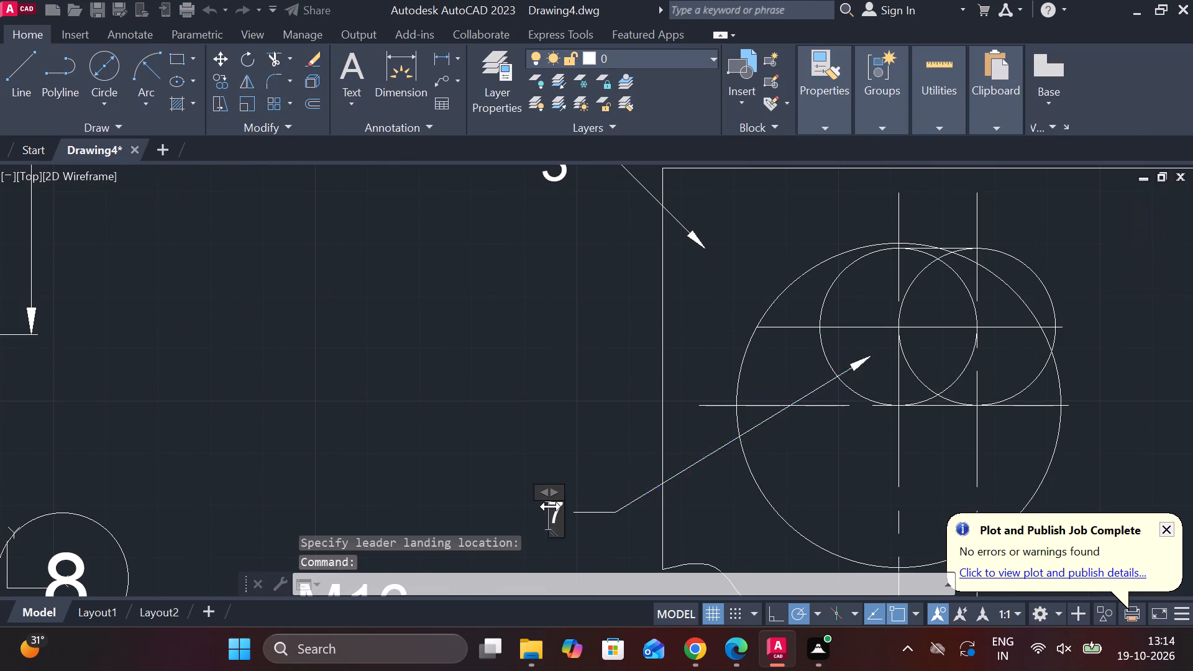
pyautogui.scroll(2, 551, 506)
pyautogui.moveTo(572, 528); pyautogui.dragTo(513, 499)
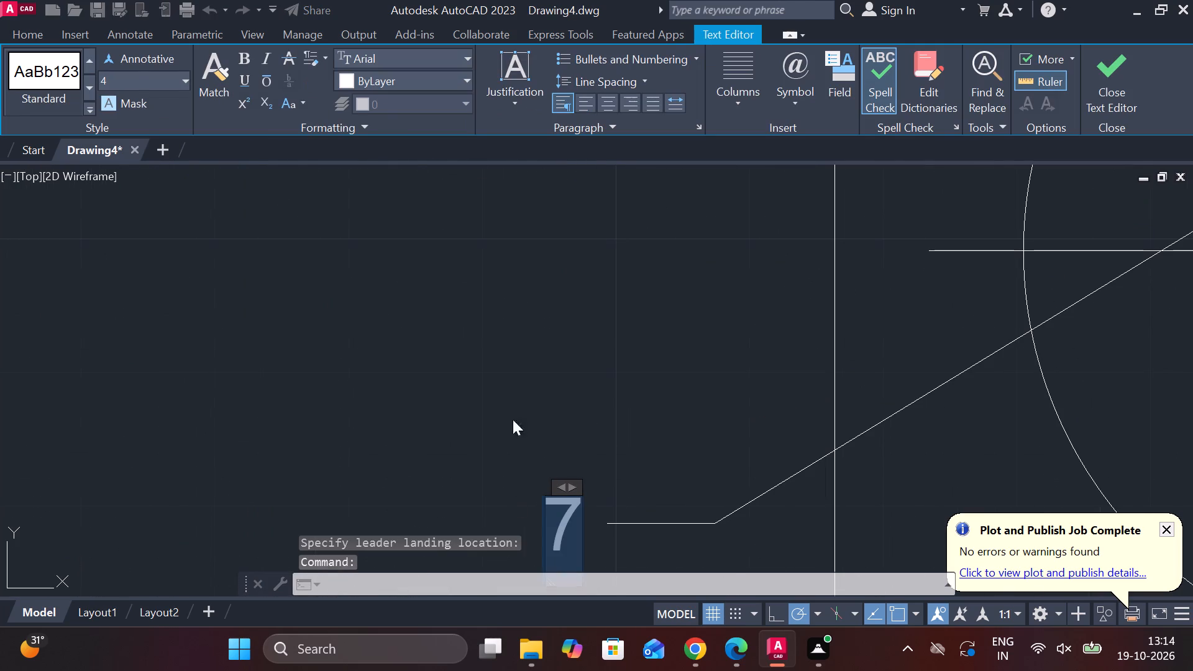
pyautogui.click(190, 80)
pyautogui.click(117, 246)
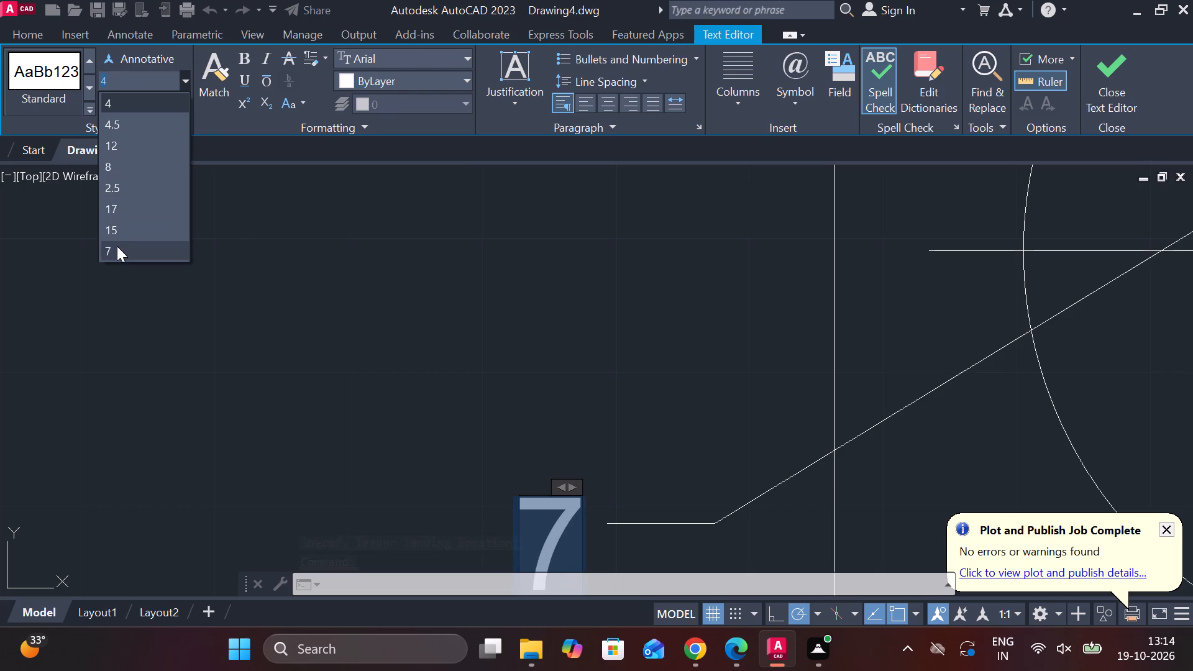
pyautogui.click(1095, 69)
# Move the whole broken plate view with both leaders closer to part views 6 and 8.
pyautogui.scroll(-4, 805, 275)
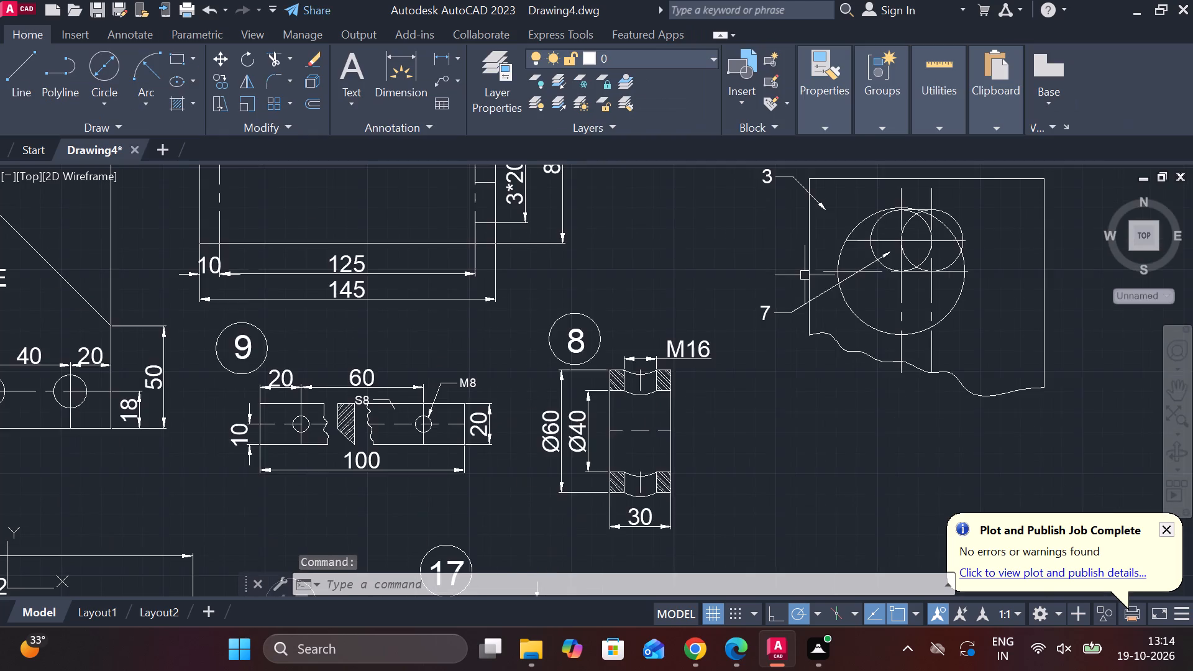
pyautogui.scroll(-1, 805, 279)
pyautogui.moveTo(855, 316); pyautogui.dragTo(723, 316, button='middle')
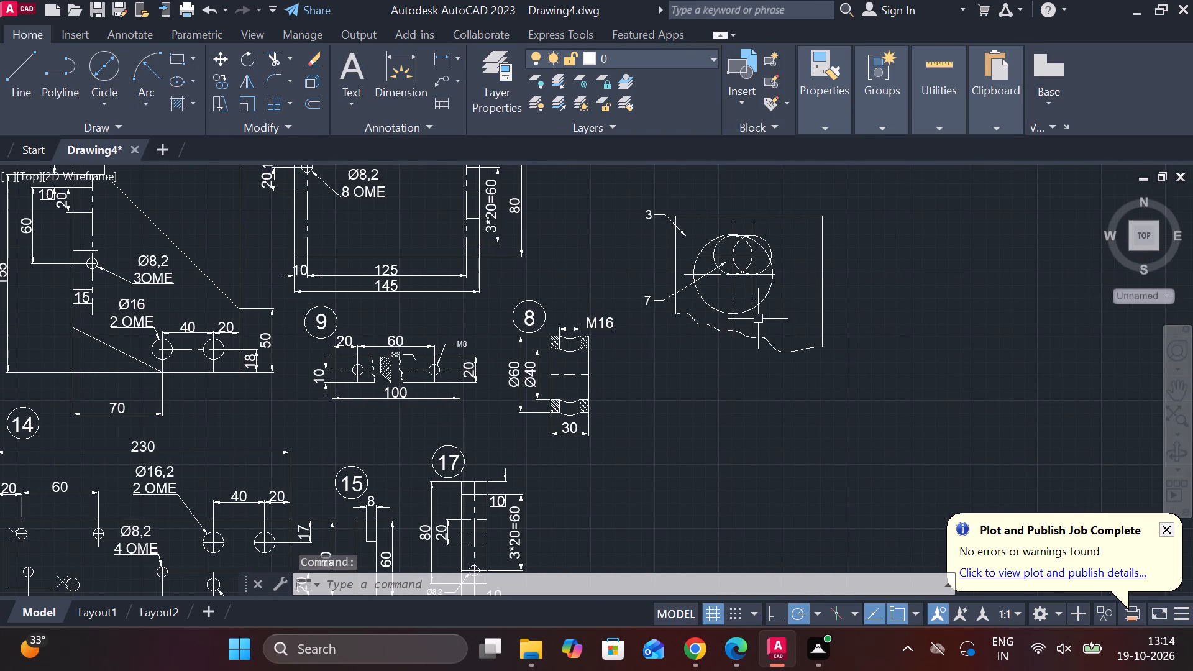
pyautogui.scroll(-1, 758, 319)
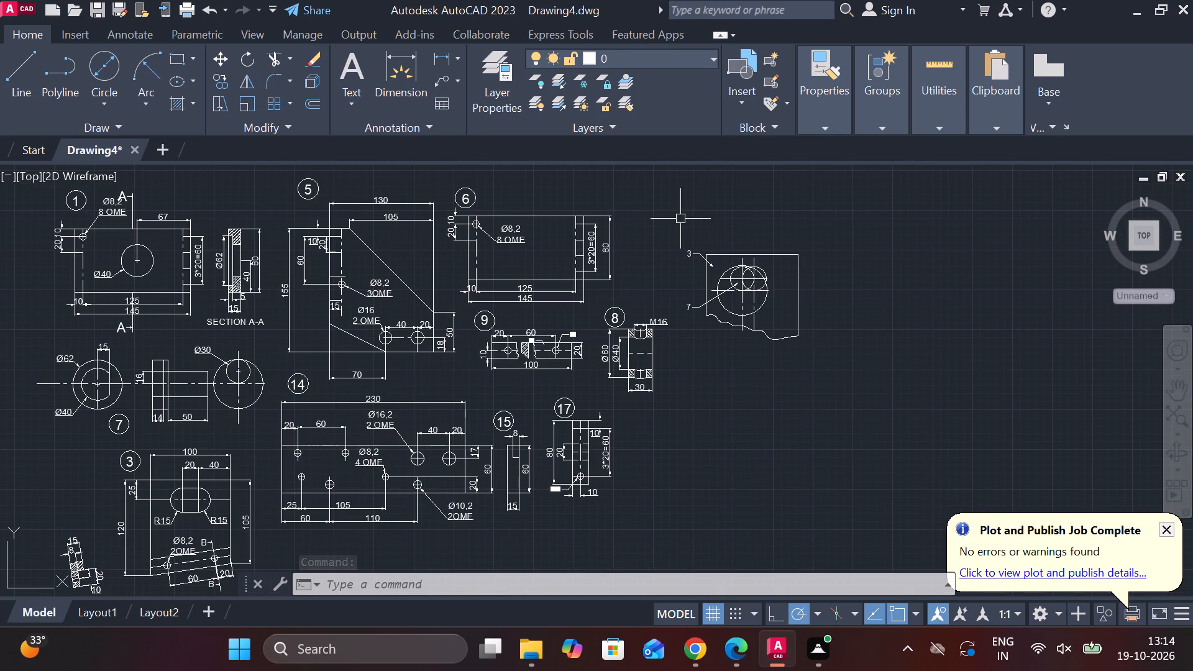
pyautogui.click(680, 219)
pyautogui.click(830, 368)
pyautogui.press('m')
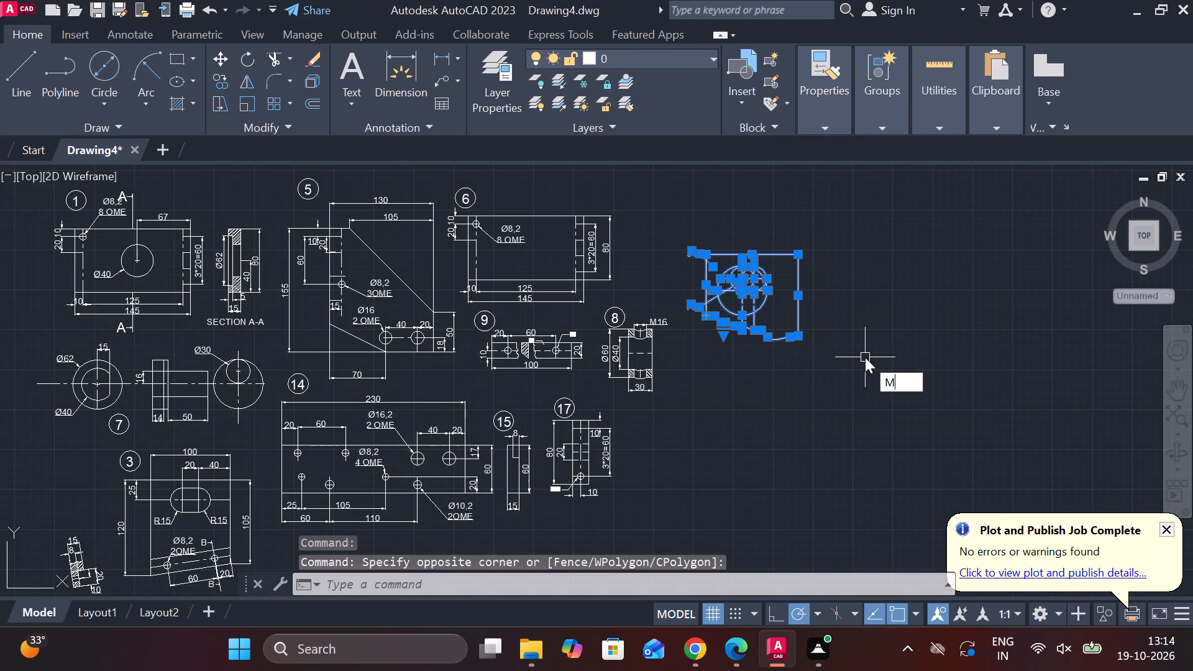
pyautogui.press('Return')
pyautogui.moveTo(865, 357); pyautogui.dragTo(857, 352)
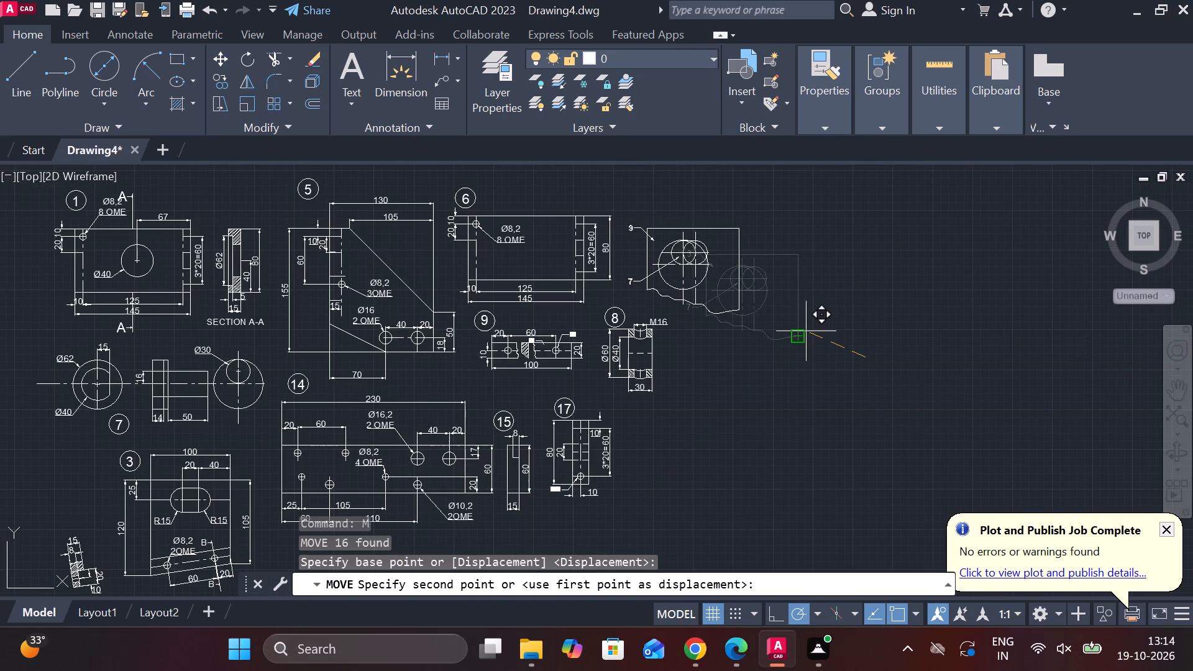
pyautogui.click(806, 331)
pyautogui.scroll(-2, 856, 322)
pyautogui.scroll(1, 849, 340)
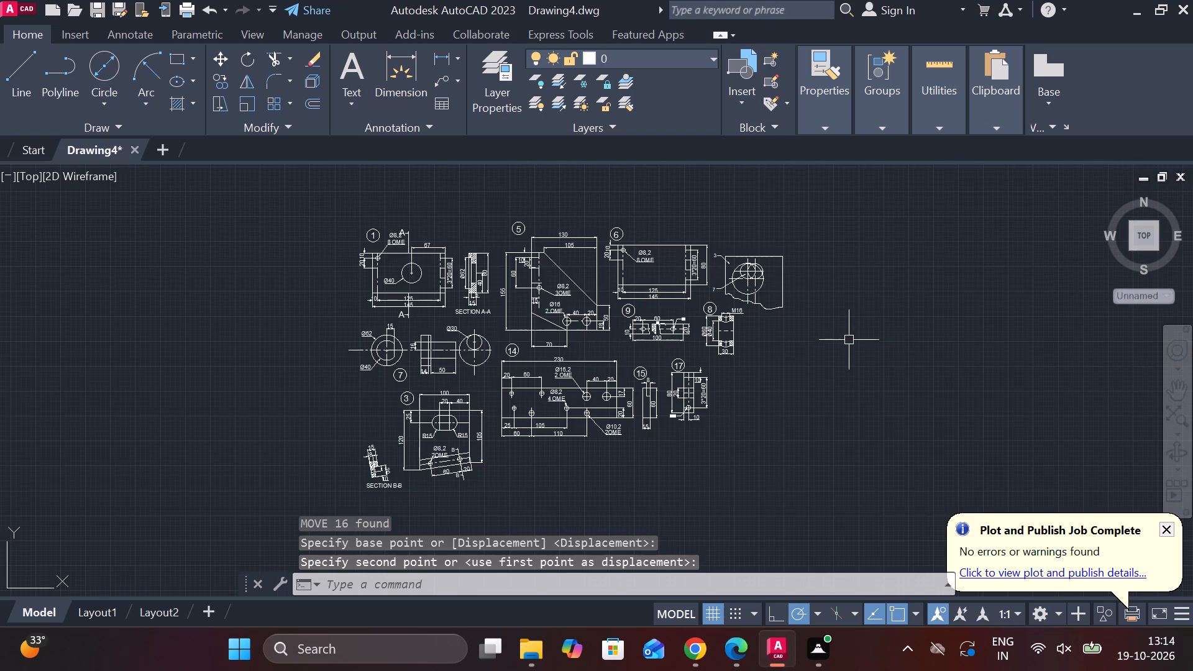
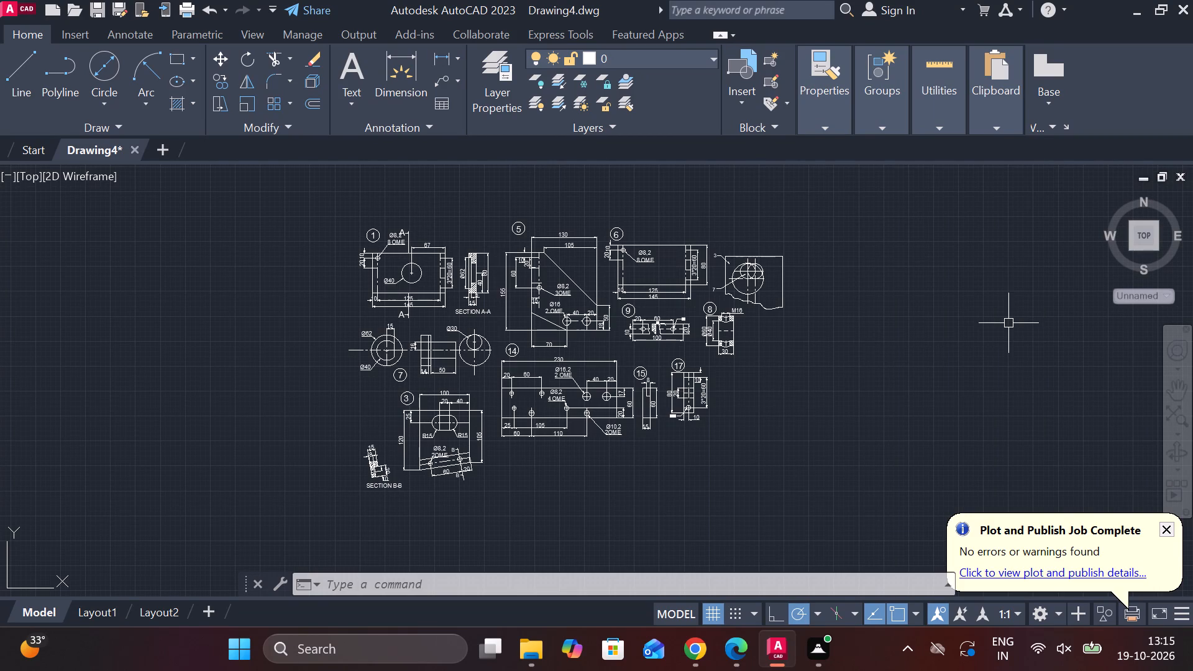
# Examine the arrangement of all the dimensioned part views and sections across the drawing.
pyautogui.scroll(1, 652, 242)
pyautogui.scroll(2, 560, 309)
pyautogui.scroll(-2, 561, 322)
pyautogui.moveTo(601, 373); pyautogui.dragTo(645, 281, button='middle')
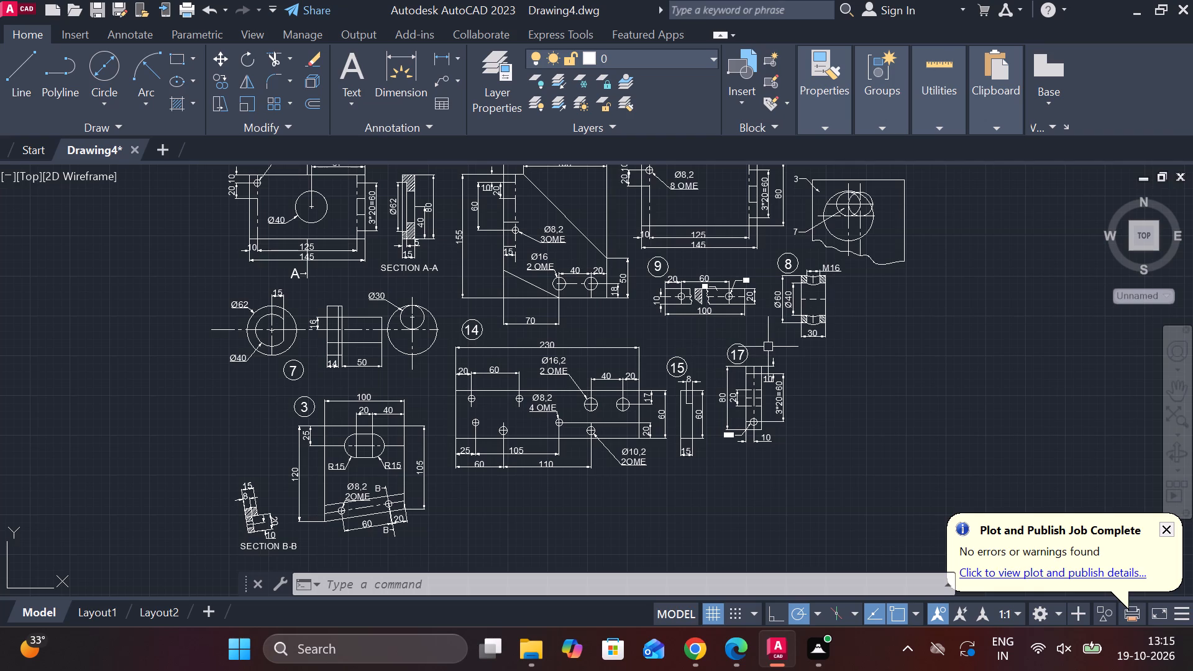
pyautogui.moveTo(528, 312); pyautogui.dragTo(508, 436, button='middle')
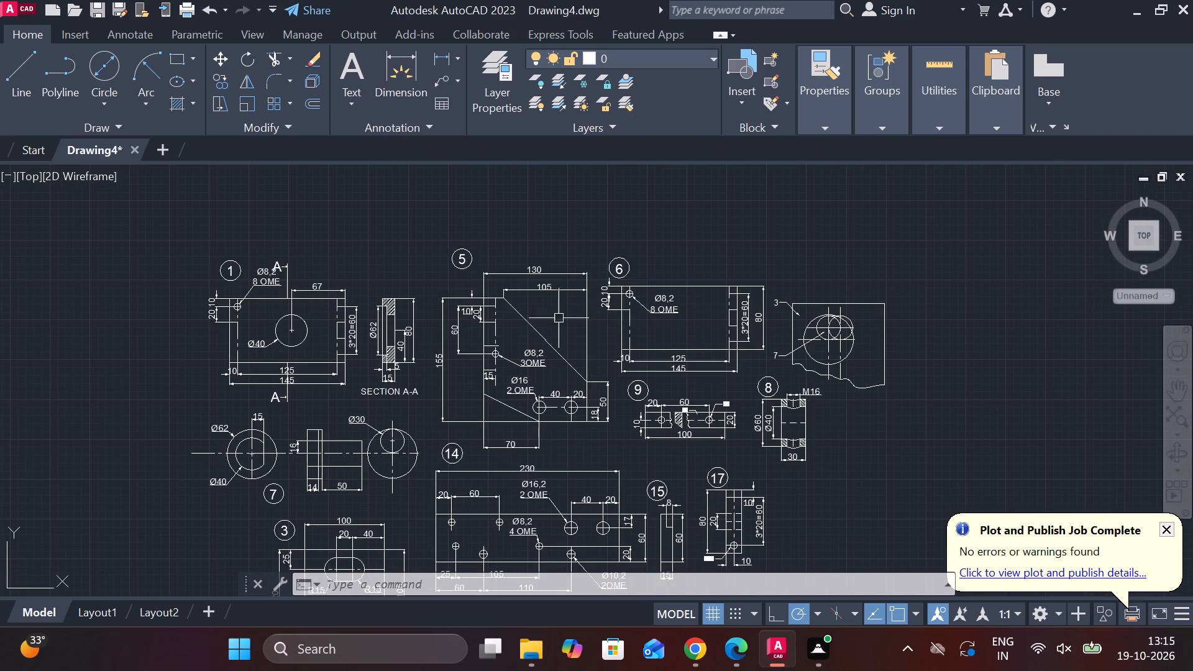
pyautogui.scroll(1, 562, 304)
pyautogui.scroll(-2, 562, 304)
pyautogui.moveTo(552, 409); pyautogui.dragTo(530, 482, button='middle')
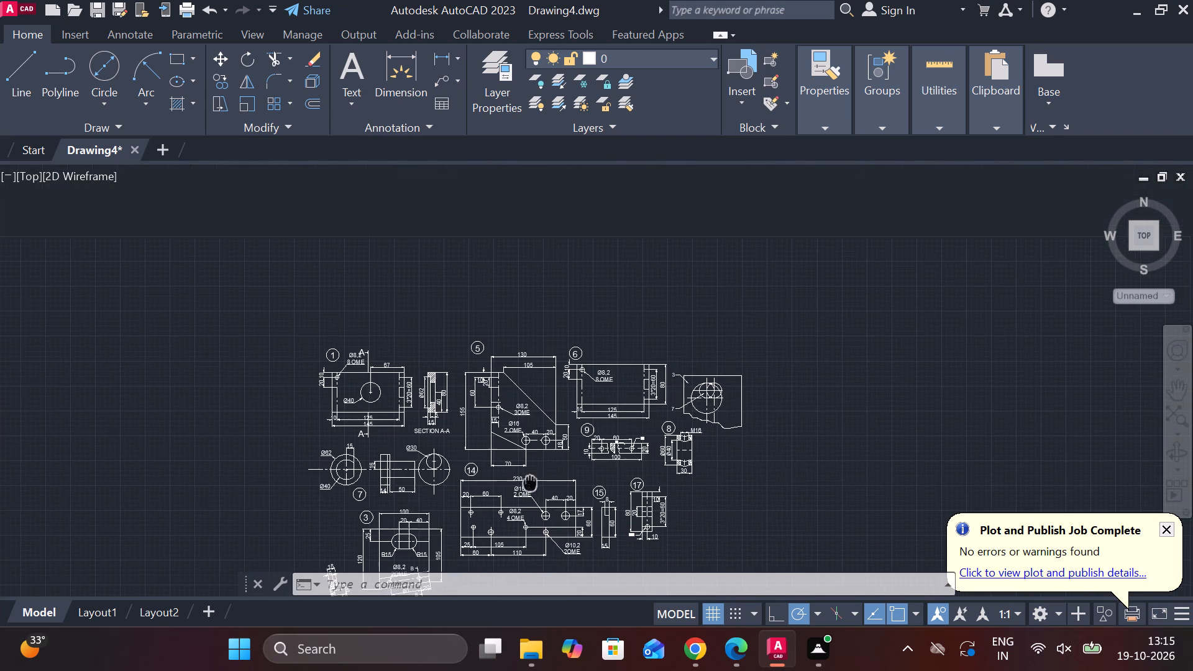
pyautogui.scroll(2, 601, 307)
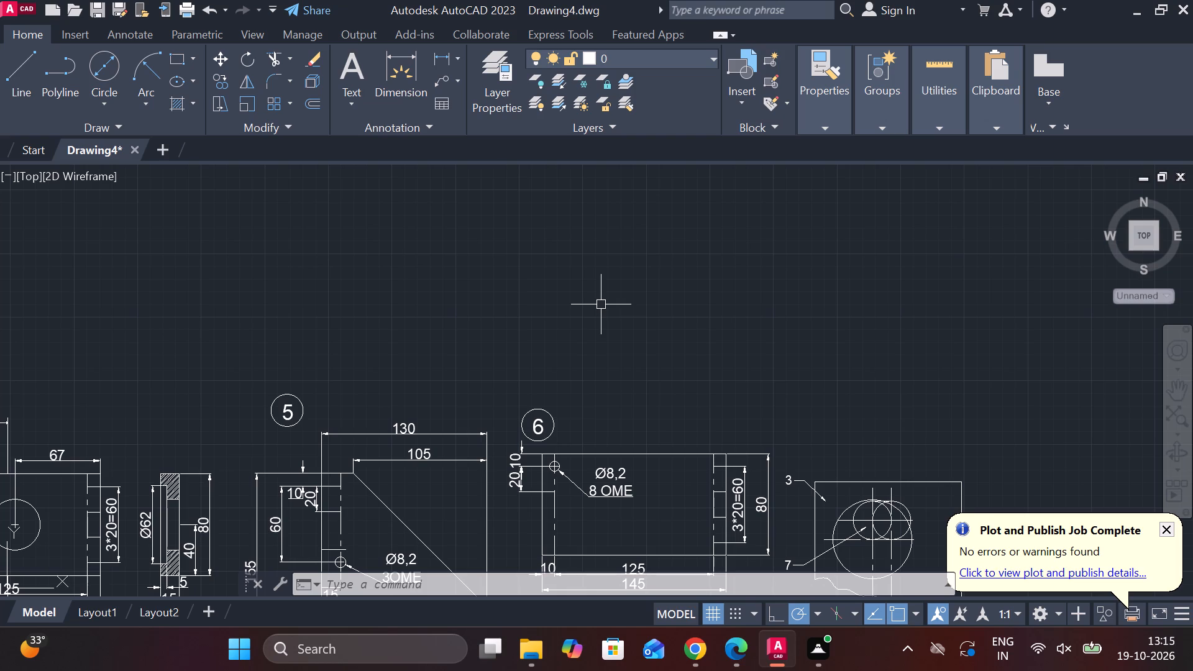
pyautogui.scroll(-1, 642, 318)
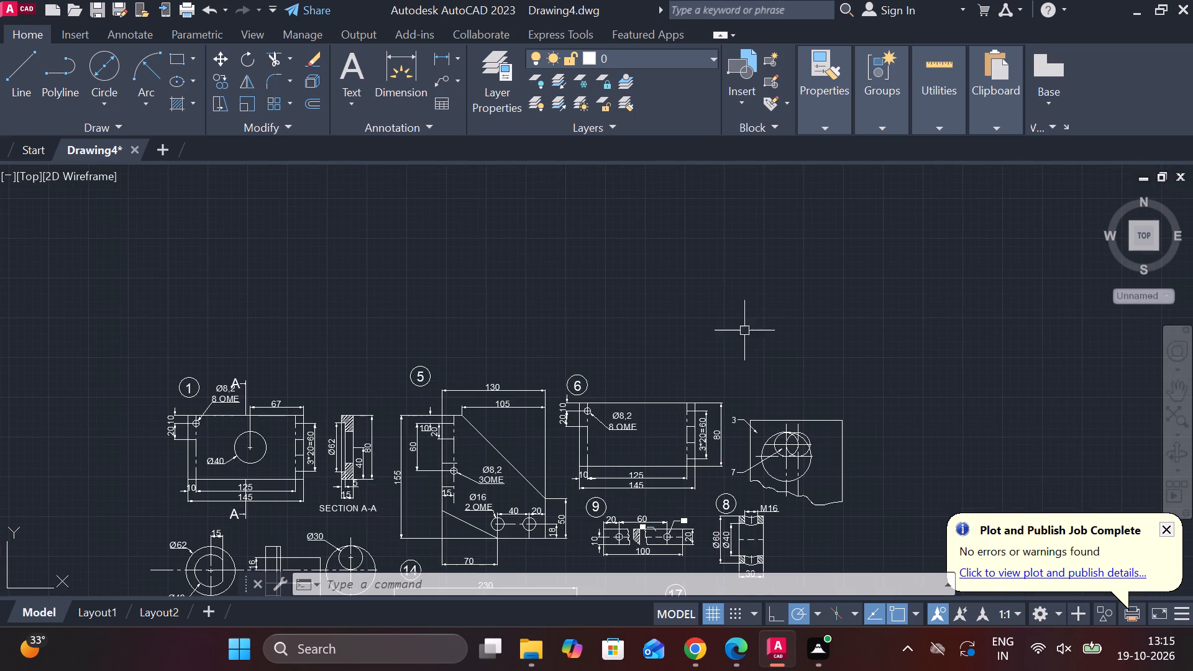
pyautogui.moveTo(549, 519); pyautogui.dragTo(719, 373, button='middle')
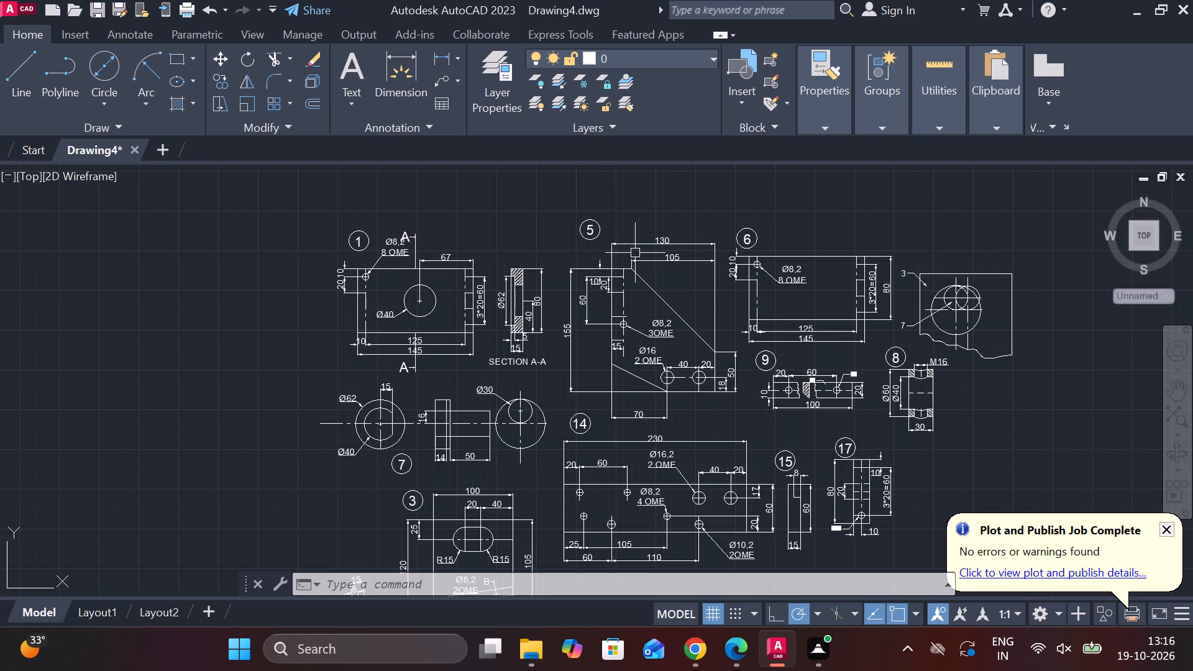
pyautogui.scroll(-1, 615, 267)
pyautogui.scroll(1, 636, 372)
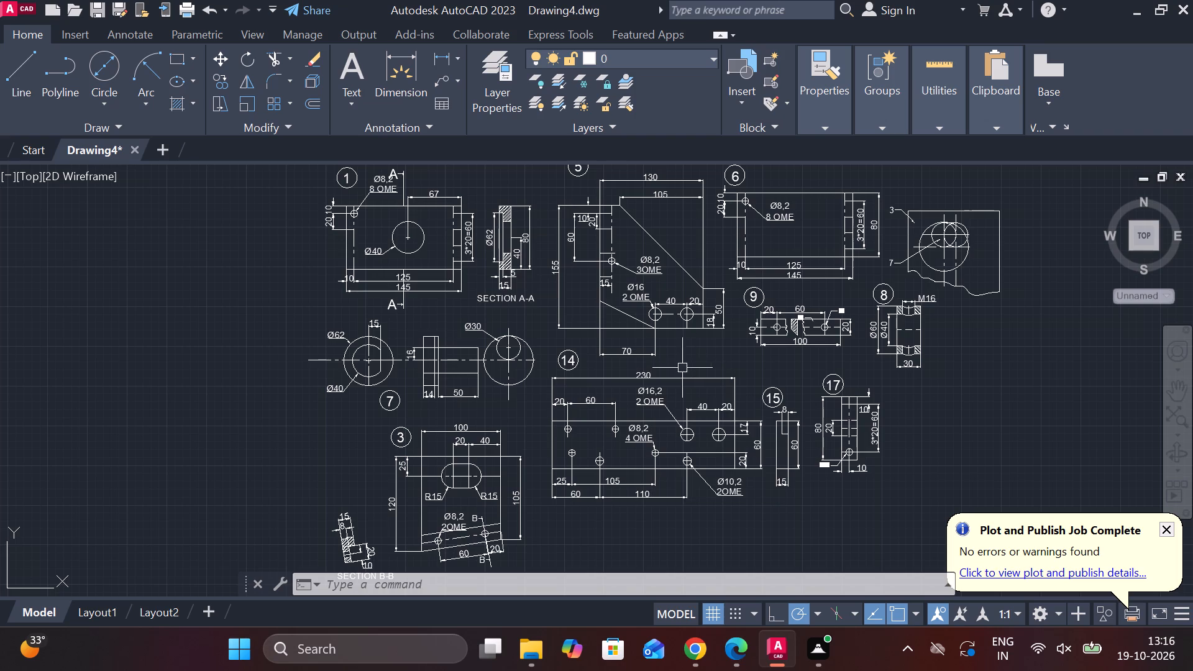
pyautogui.moveTo(705, 350); pyautogui.dragTo(801, 351, button='middle')
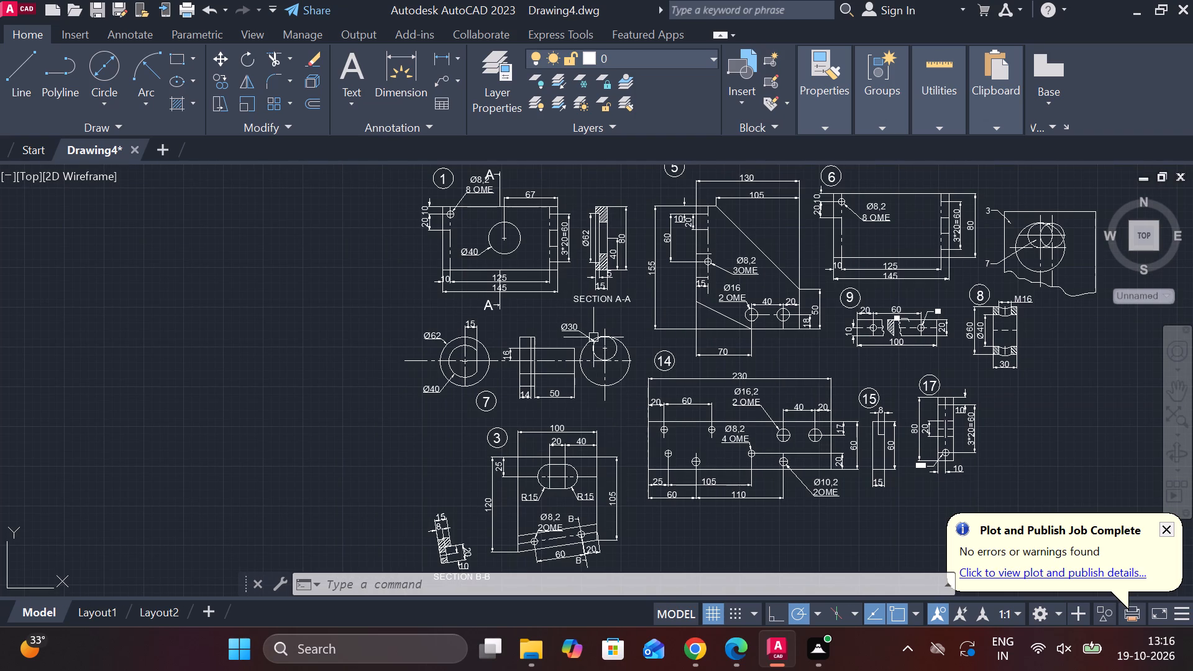
pyautogui.moveTo(702, 426); pyautogui.dragTo(611, 418, button='middle')
pyautogui.moveTo(641, 369); pyautogui.dragTo(487, 392, button='middle')
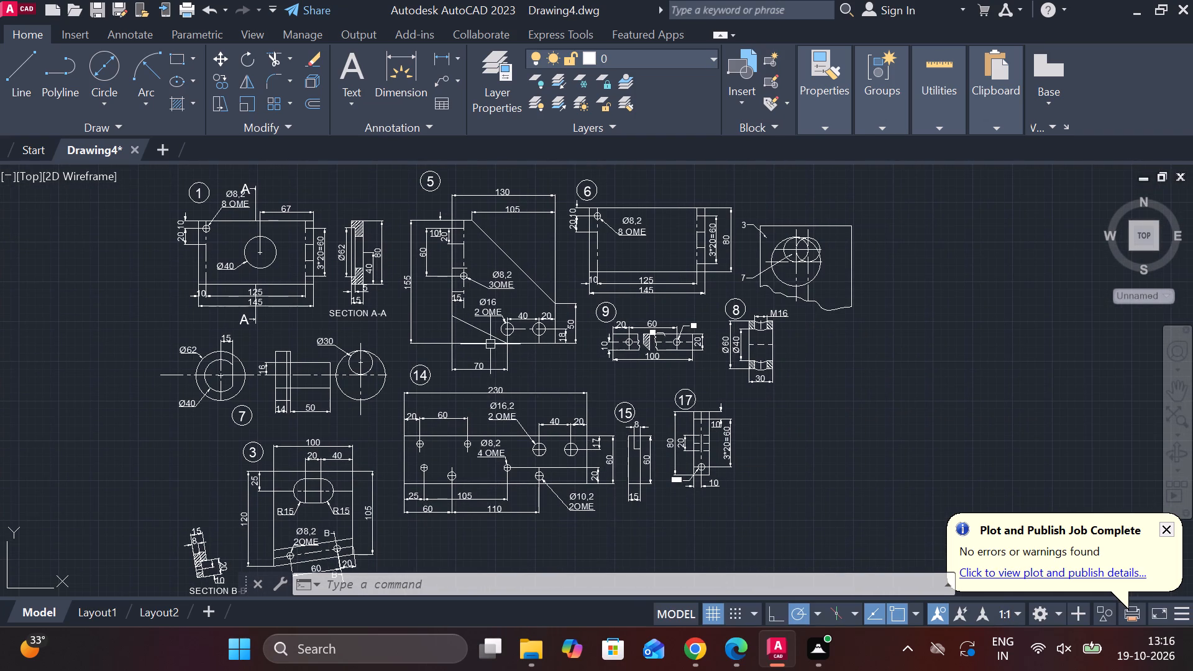
pyautogui.moveTo(508, 340); pyautogui.dragTo(552, 365, button='middle')
# Copy the complete part view 5, with its dimensions and number balloon, to the empty area above and left of the part views.
pyautogui.scroll(2, 555, 329)
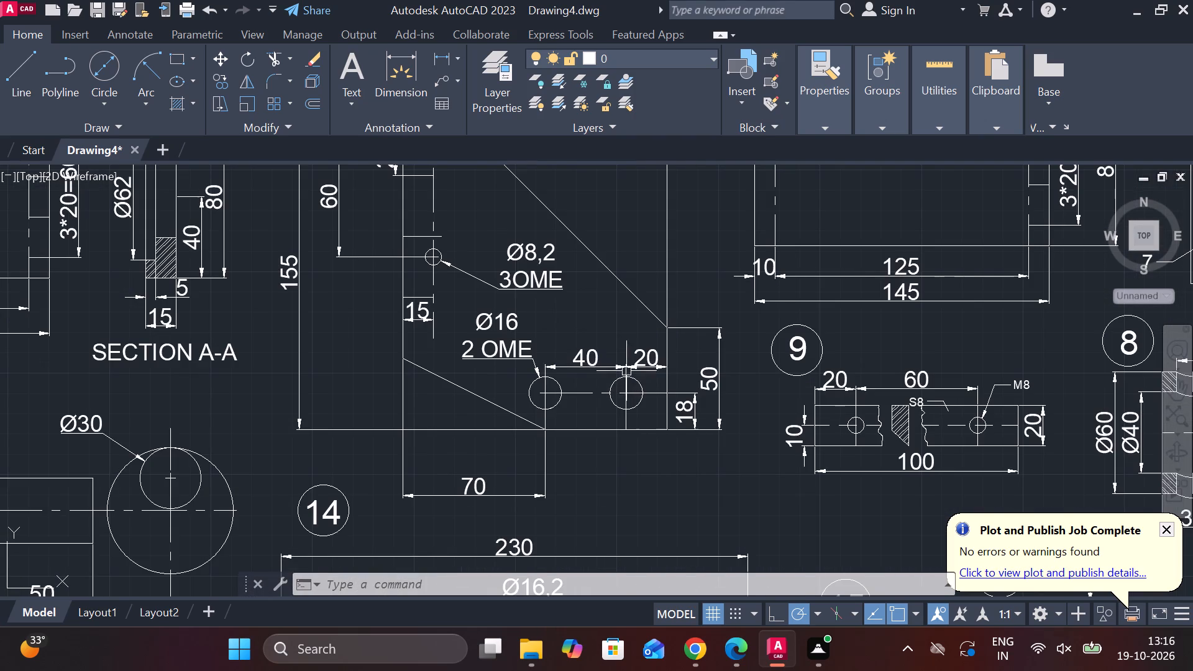
pyautogui.scroll(-1, 626, 370)
pyautogui.scroll(-2, 524, 283)
pyautogui.scroll(2, 524, 285)
pyautogui.scroll(-1, 462, 198)
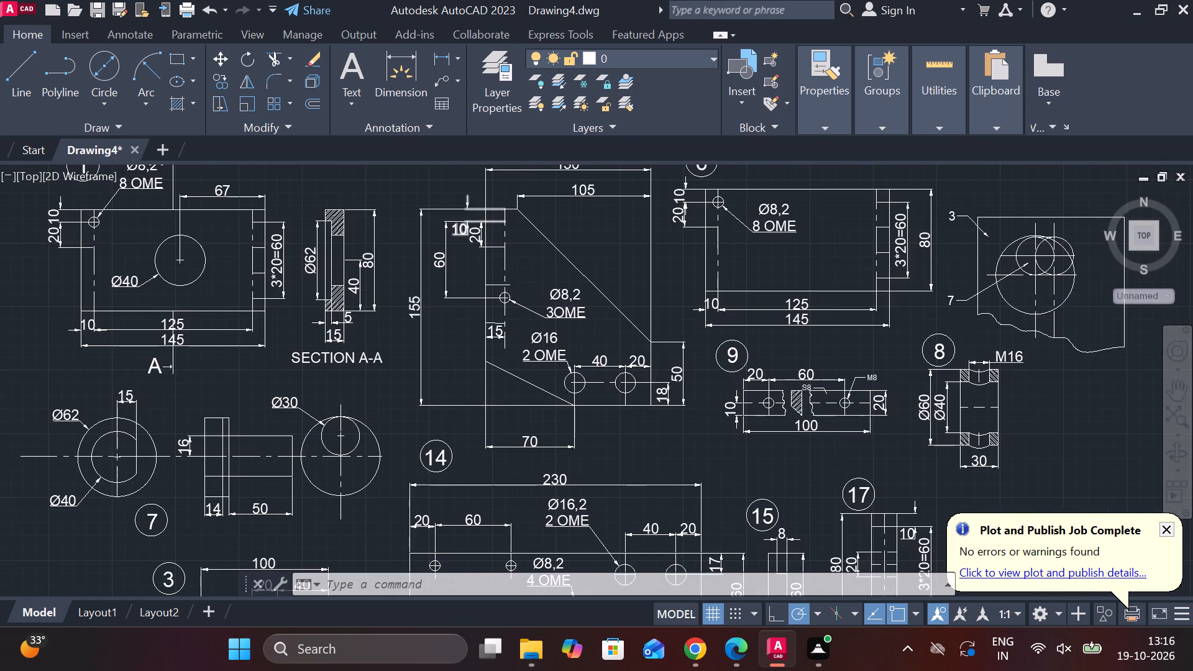
pyautogui.moveTo(434, 186); pyautogui.dragTo(465, 248, button='middle')
pyautogui.click(449, 206)
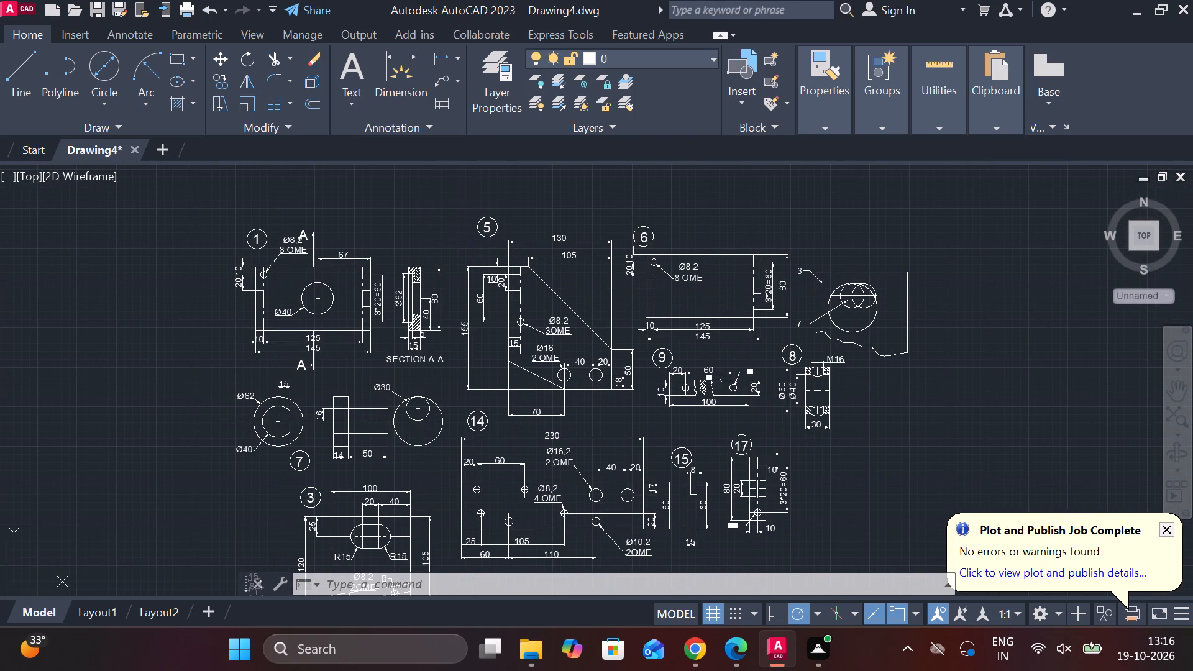
pyautogui.click(639, 418)
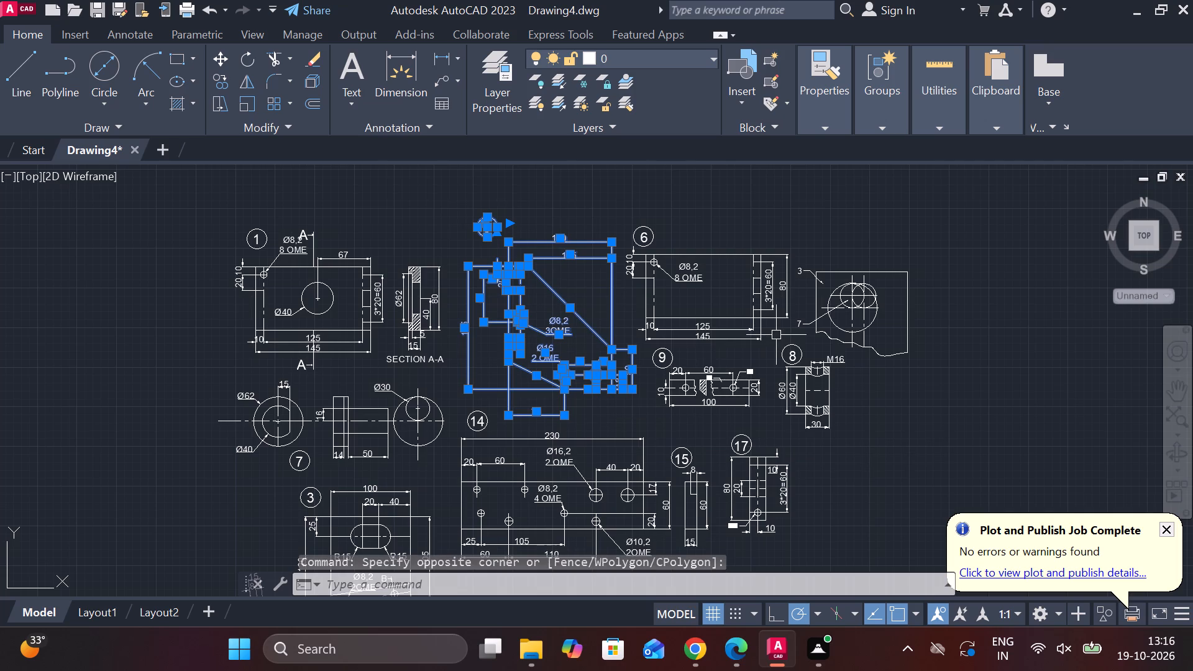
pyautogui.write('CO')
pyautogui.press('Return')
pyautogui.click(952, 421)
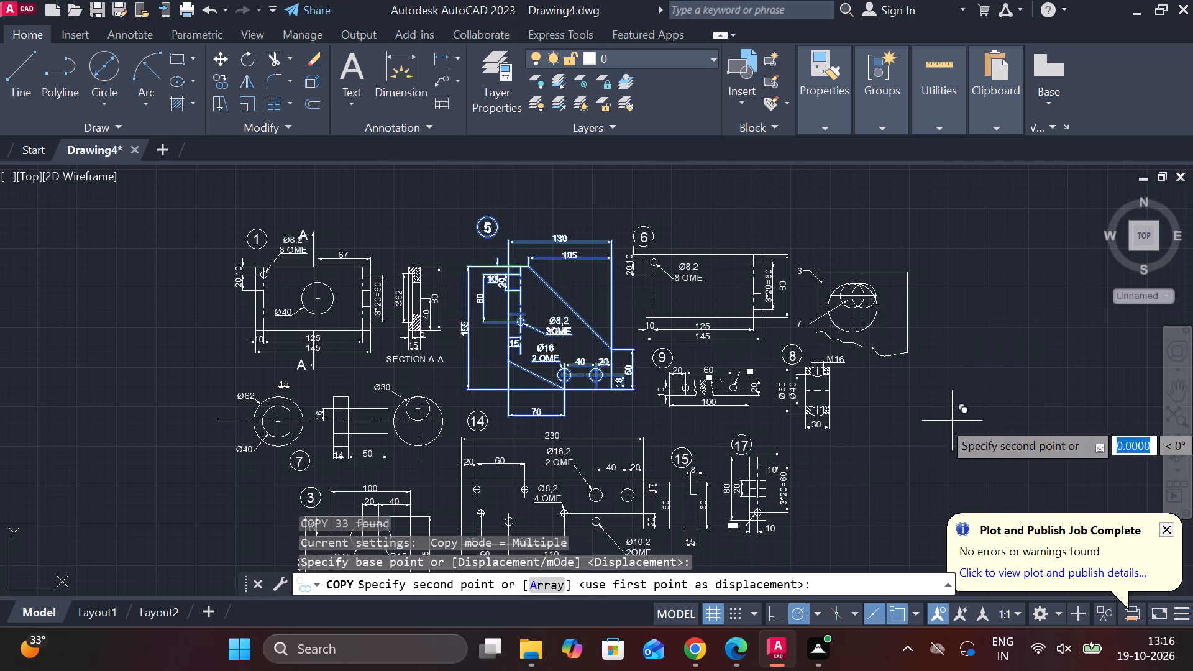
pyautogui.scroll(-2, 955, 401)
pyautogui.scroll(1, 789, 294)
pyautogui.click(789, 294)
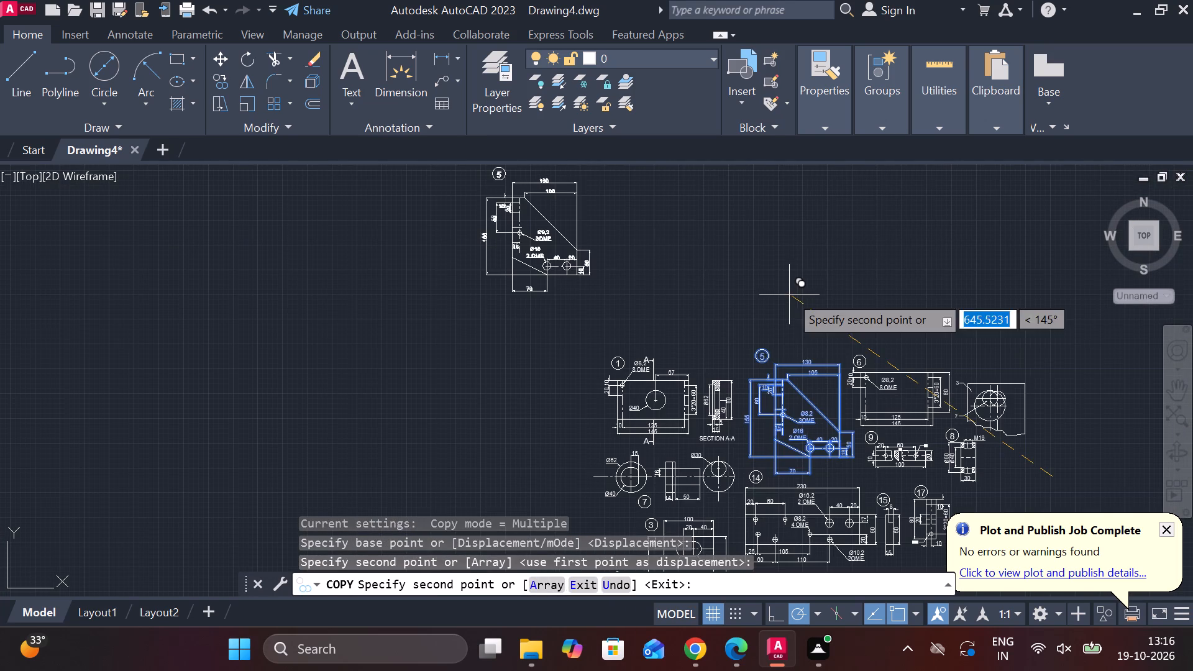
pyautogui.press('Escape')
# Erase the Ø16 2 OME leader and the 40, 50, 18 and 70 dimensions from the copied part 5 view.
pyautogui.scroll(1, 687, 235)
pyautogui.moveTo(703, 234); pyautogui.dragTo(875, 372, button='middle')
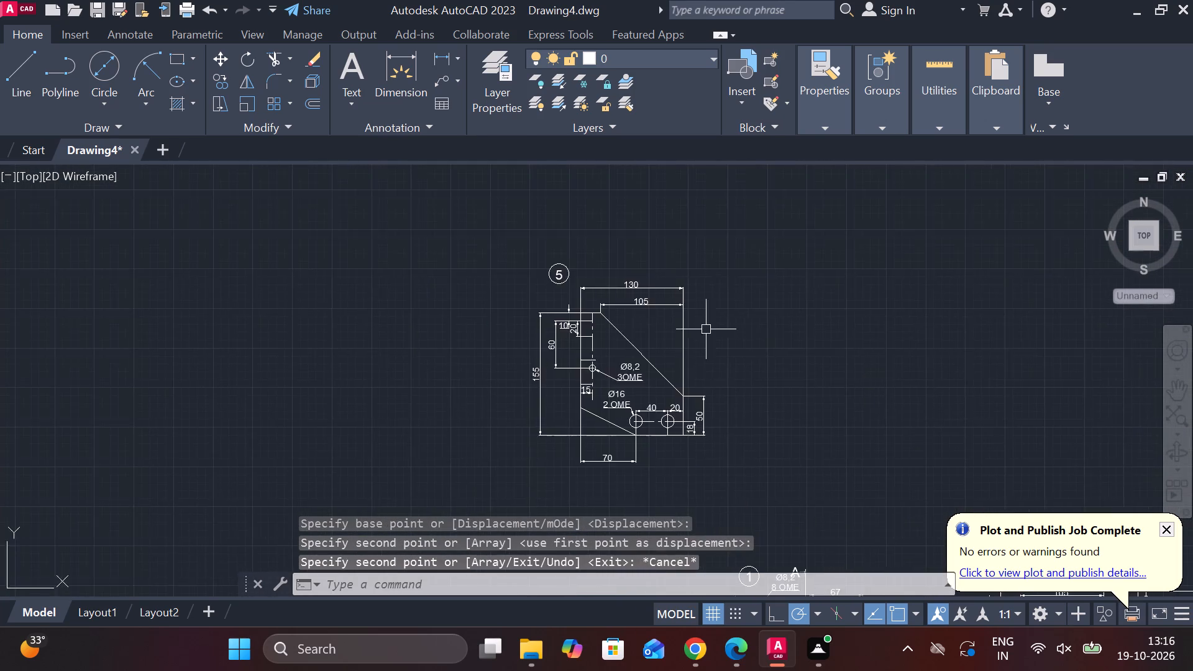
pyautogui.scroll(2, 706, 329)
pyautogui.moveTo(715, 357); pyautogui.dragTo(782, 171, button='middle')
pyautogui.scroll(-2, 619, 252)
pyautogui.click(589, 250)
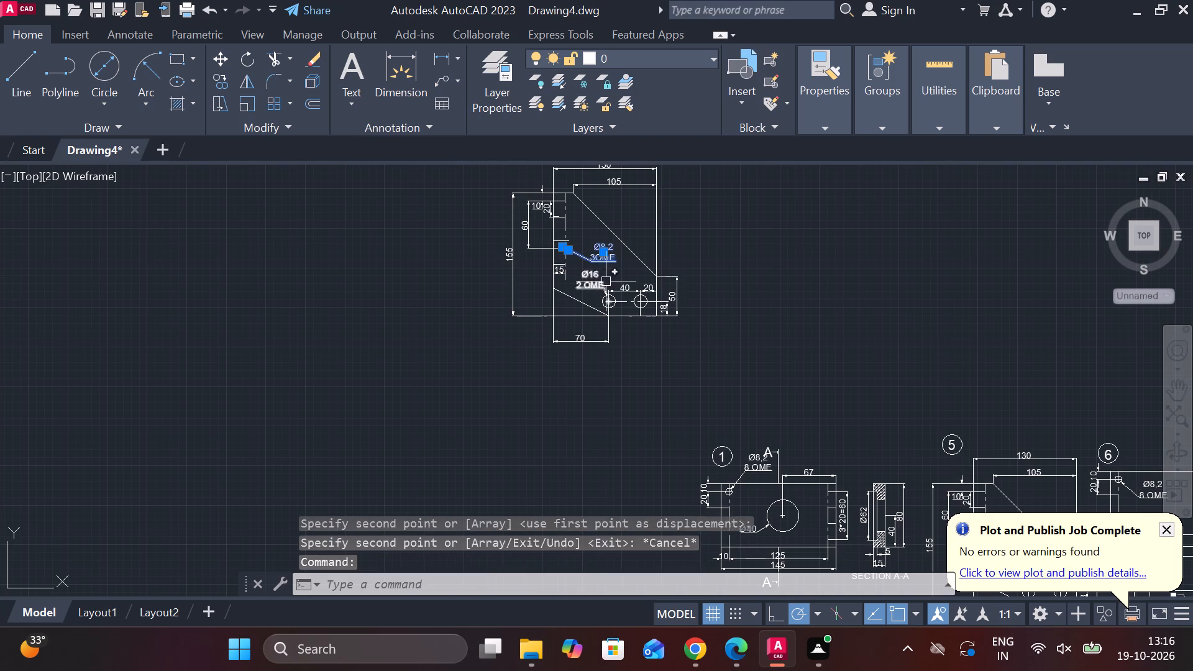
pyautogui.click(605, 281)
pyautogui.click(589, 278)
pyautogui.click(632, 289)
pyautogui.press('Escape')
pyautogui.scroll(2, 645, 286)
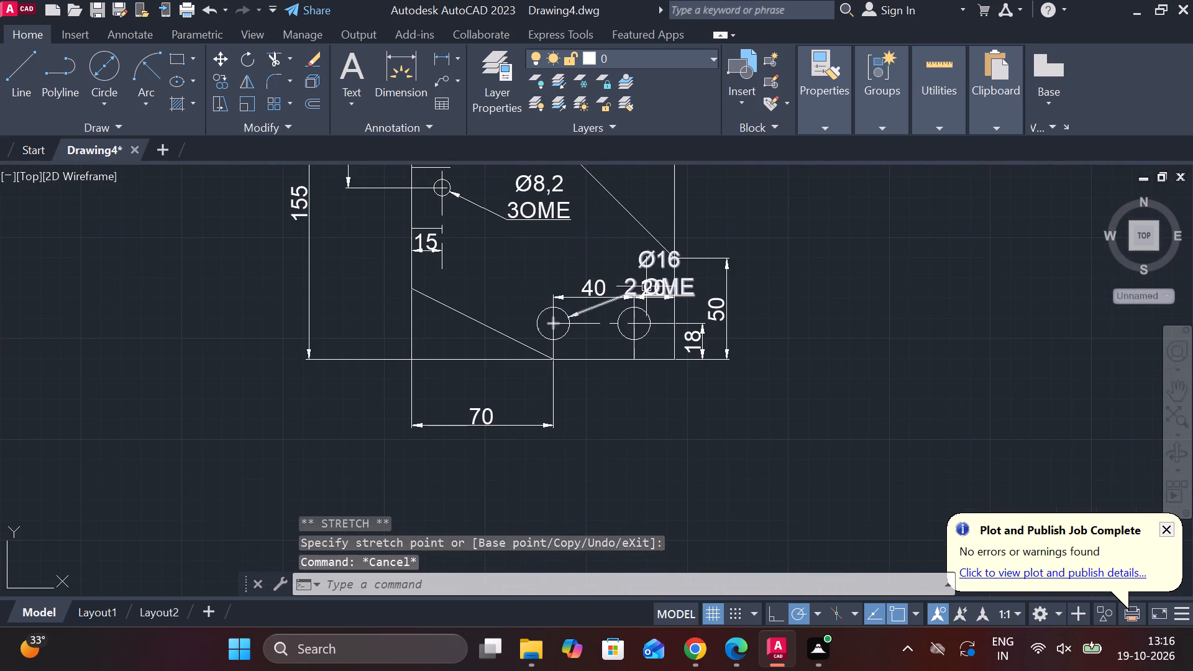
pyautogui.click(646, 286)
pyautogui.click(591, 290)
pyautogui.click(711, 311)
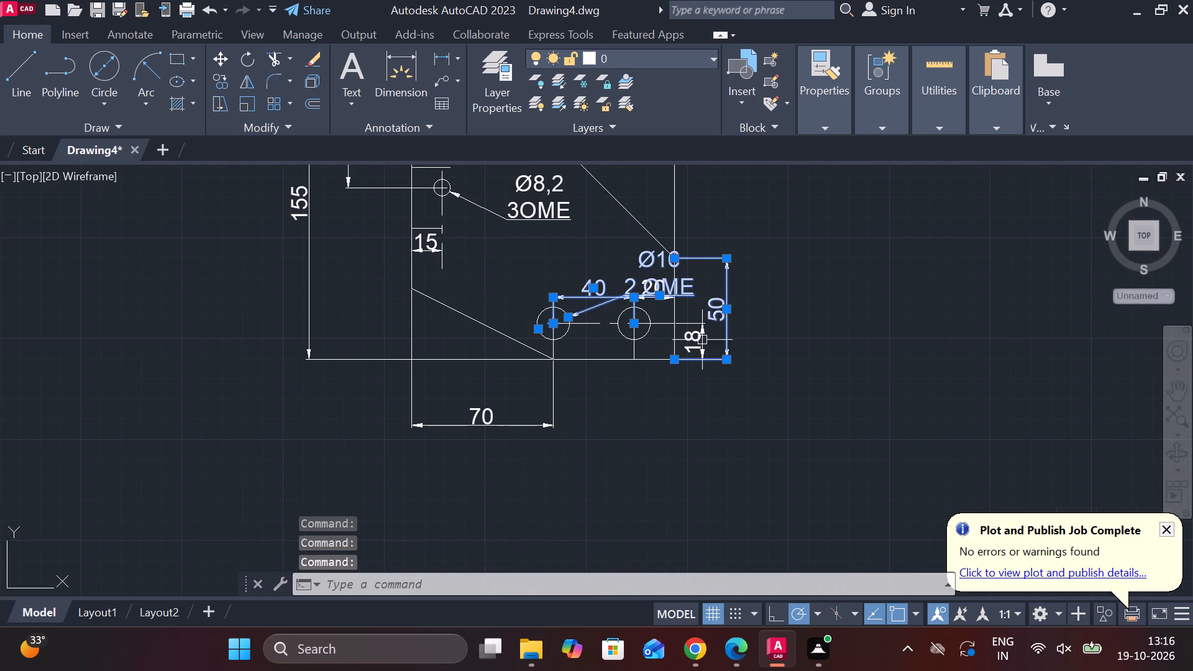
pyautogui.click(693, 356)
pyautogui.click(500, 418)
pyautogui.click(476, 424)
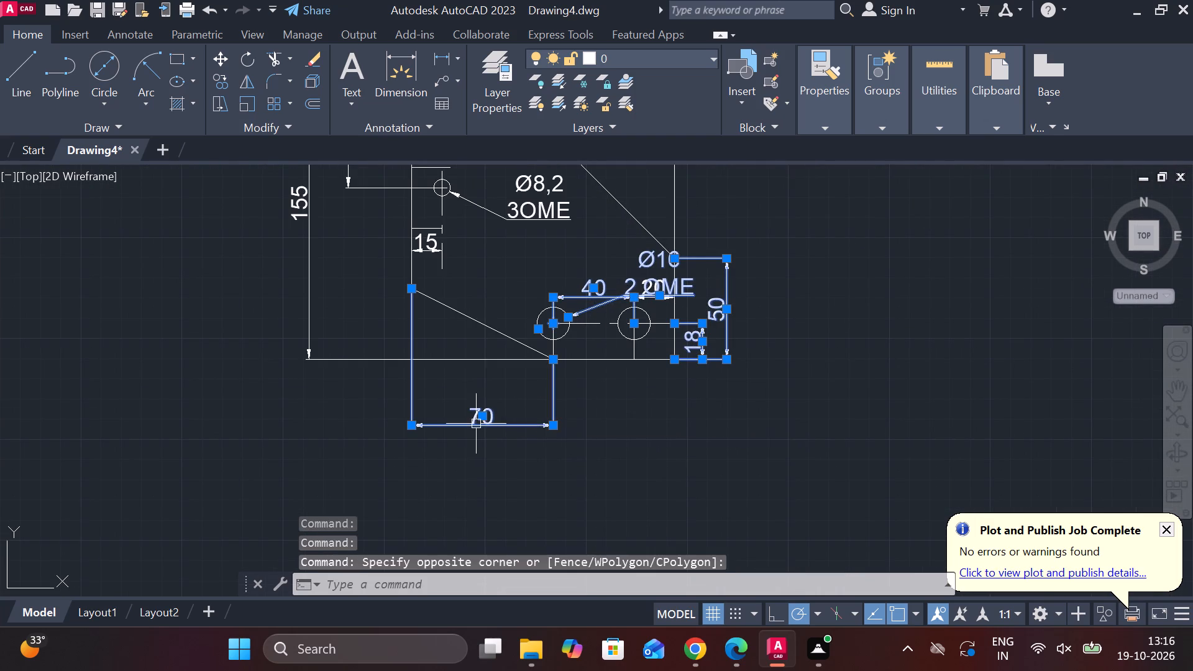
pyautogui.write('E')
pyautogui.press('space')
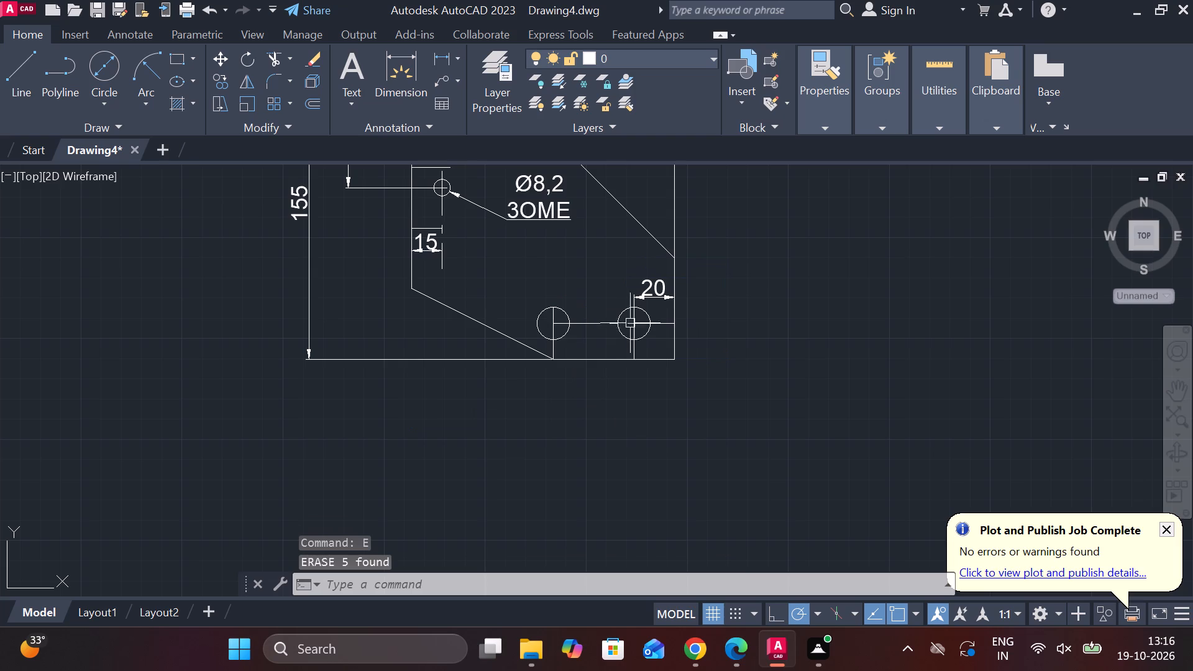
# Erase the lower 20 dimension and the 155, 60, 10, 20 and 15 dimensions along the copied plate's left side.
pyautogui.click(647, 292)
pyautogui.moveTo(563, 286); pyautogui.dragTo(639, 434, button='middle')
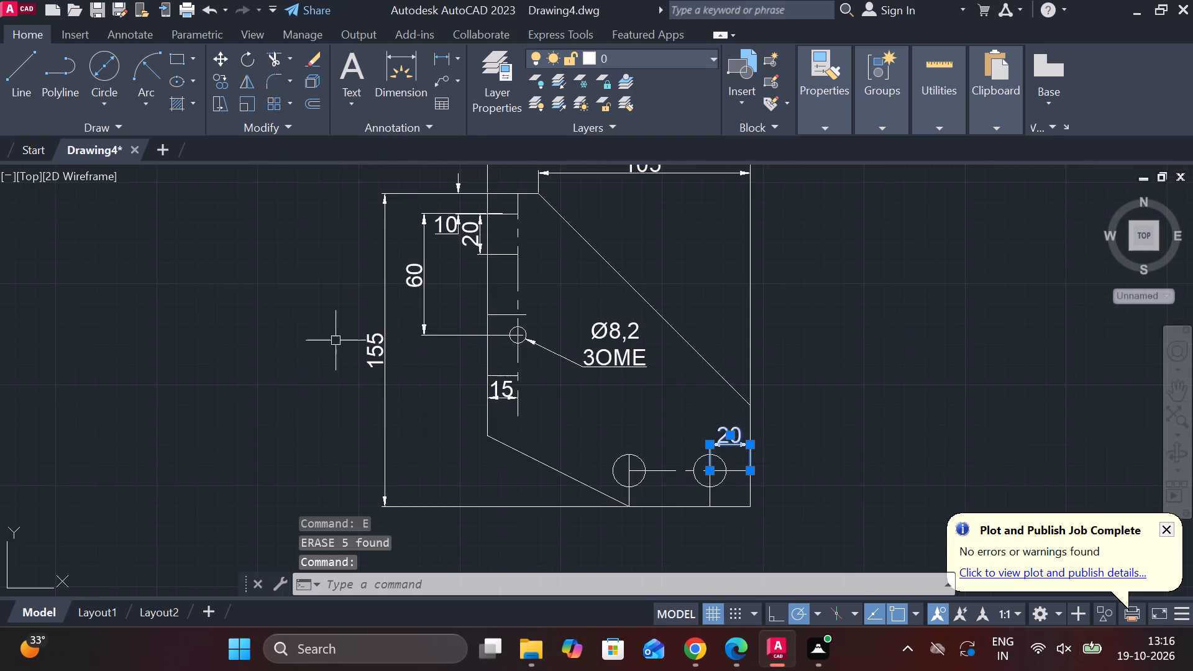
pyautogui.click(367, 342)
pyautogui.click(405, 279)
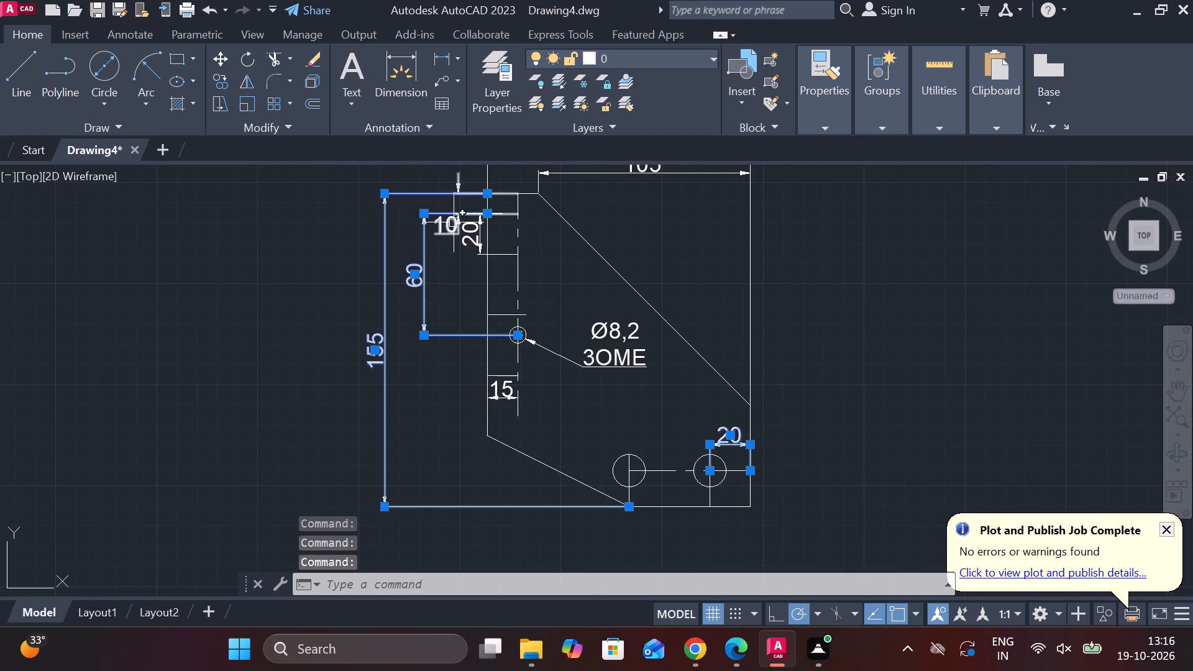
pyautogui.click(452, 224)
pyautogui.click(469, 241)
pyautogui.click(501, 377)
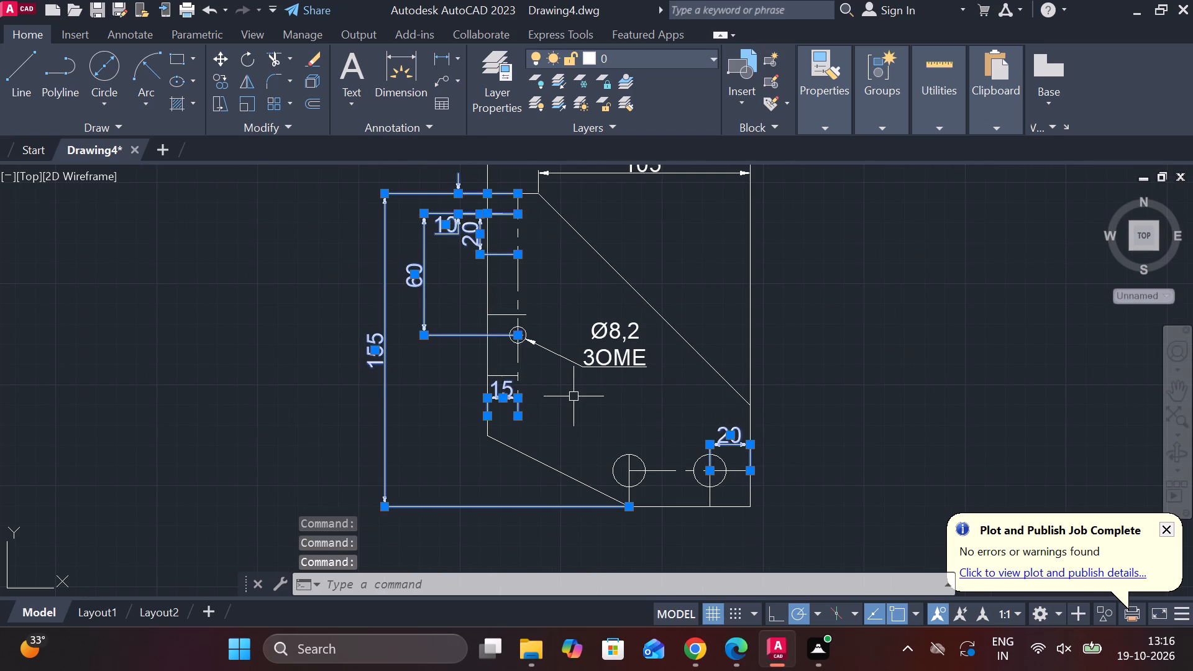
pyautogui.write('E')
pyautogui.press('space')
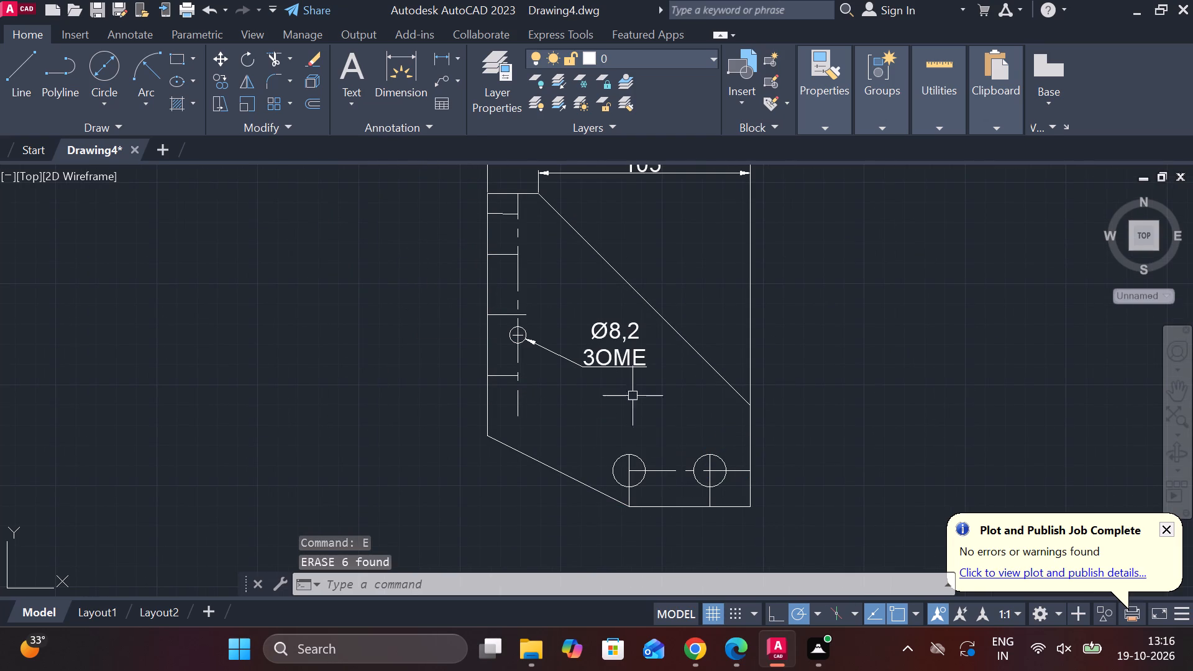
# Erase the Ø8,2 3OME leader and the 130 and 105 dimensions above the copied plate.
pyautogui.click(619, 349)
pyautogui.moveTo(638, 294); pyautogui.dragTo(623, 371, button='middle')
pyautogui.click(610, 206)
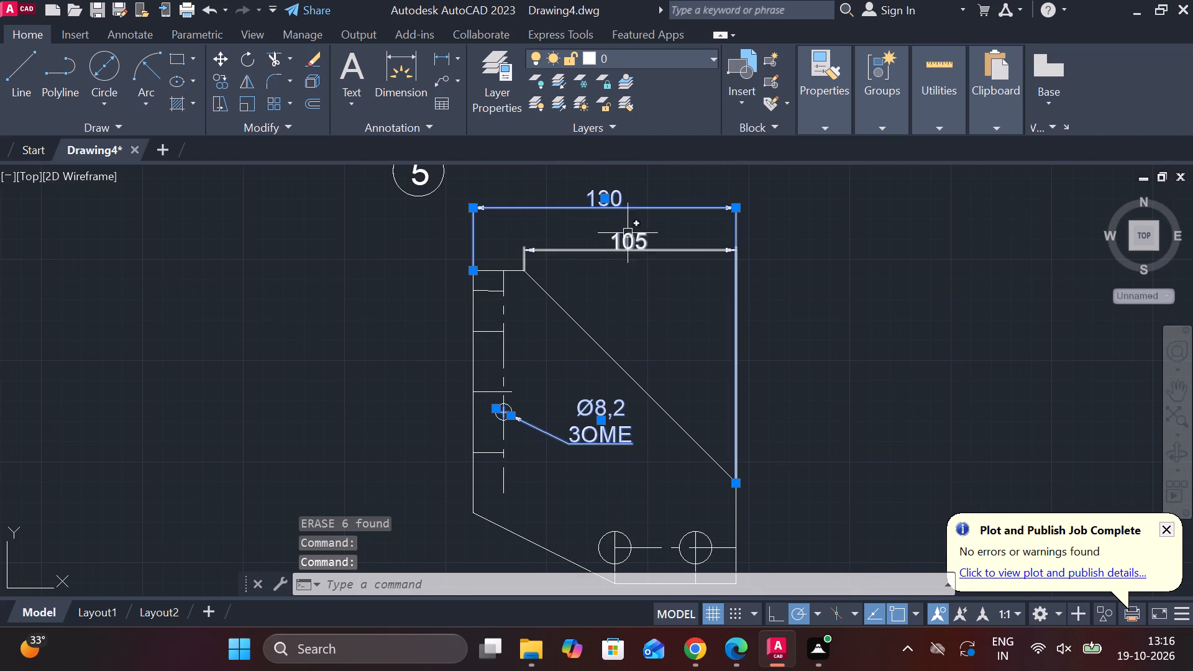
pyautogui.click(628, 233)
pyautogui.press('e')
pyautogui.press('space')
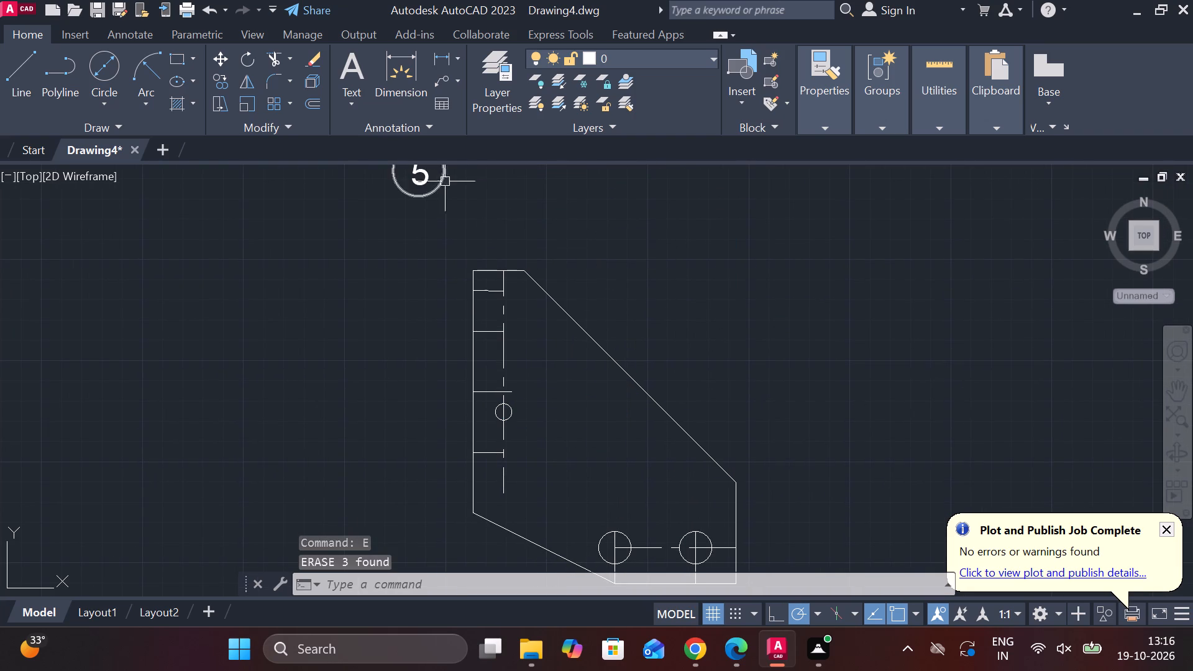
# Erase the number 5 and its balloon circle beside the copied plate view.
pyautogui.click(429, 181)
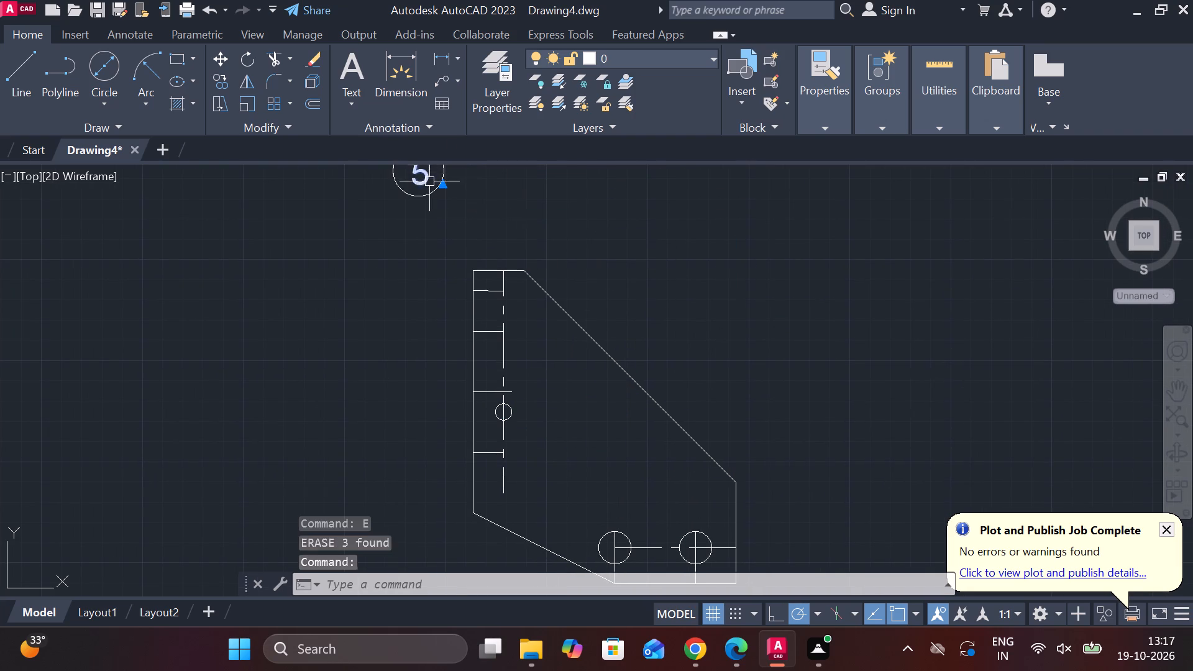
pyautogui.moveTo(468, 201); pyautogui.dragTo(474, 275, button='middle')
pyautogui.press('Escape')
pyautogui.moveTo(497, 308); pyautogui.dragTo(477, 294)
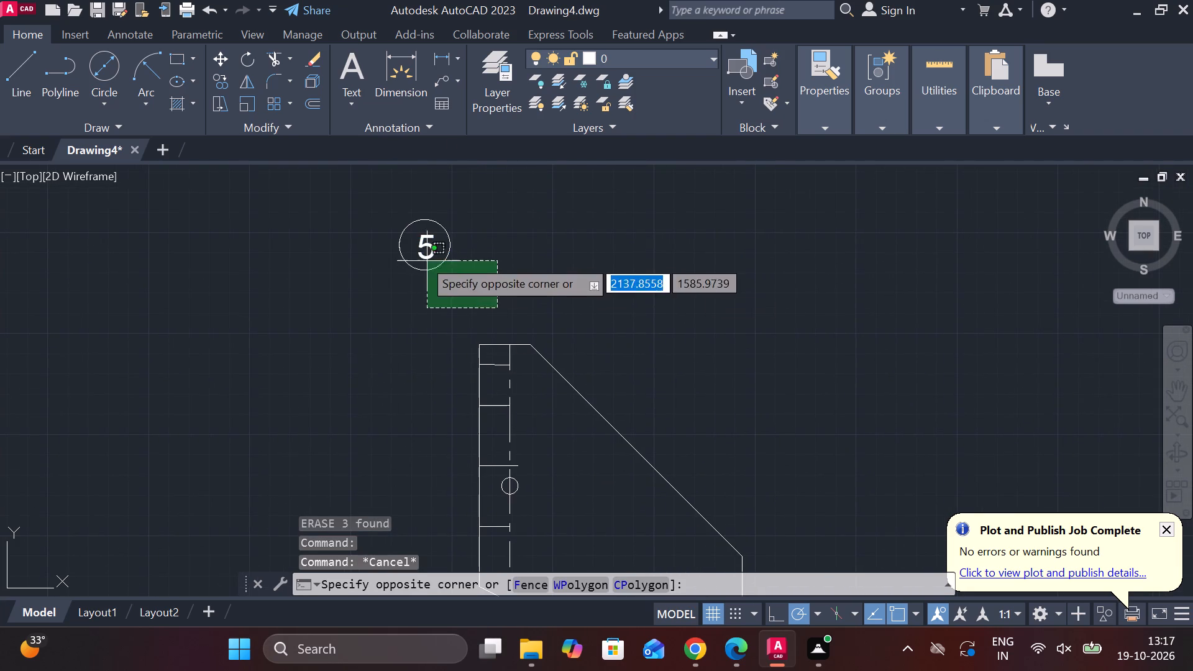
pyautogui.click(390, 206)
pyautogui.write('E')
pyautogui.press('space')
pyautogui.scroll(-2, 529, 239)
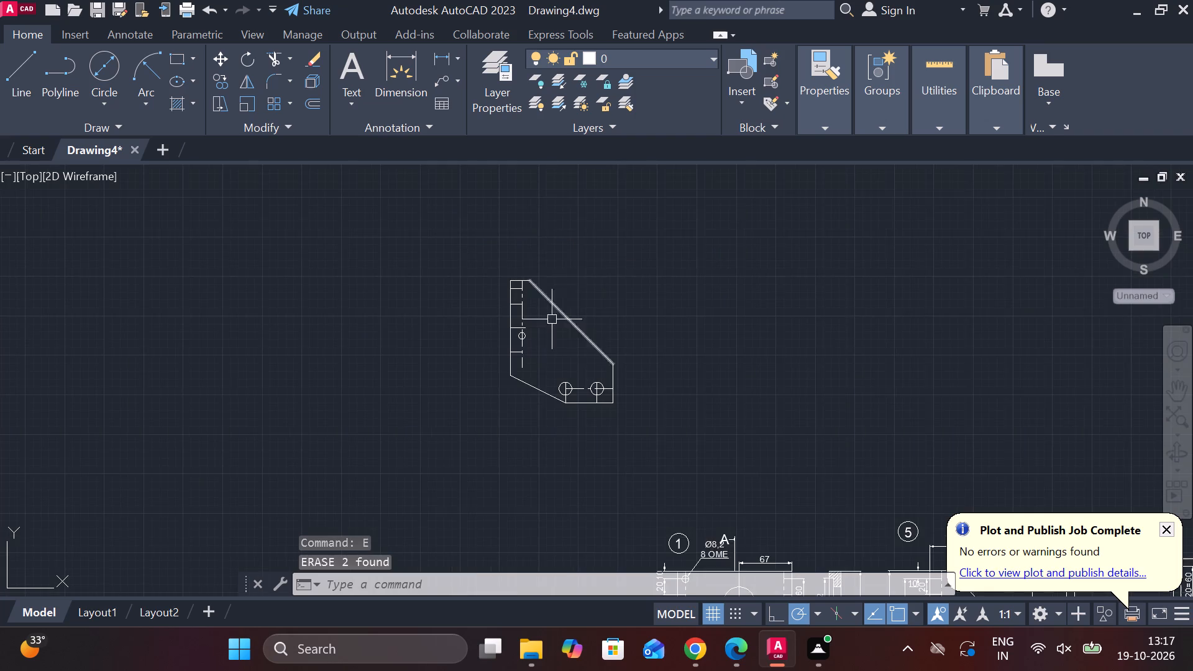
# Examine the stripped plate copy and the original dimensioned part views, focusing on part view 1.
pyautogui.scroll(2, 540, 342)
pyautogui.moveTo(541, 342); pyautogui.dragTo(485, 258, button='middle')
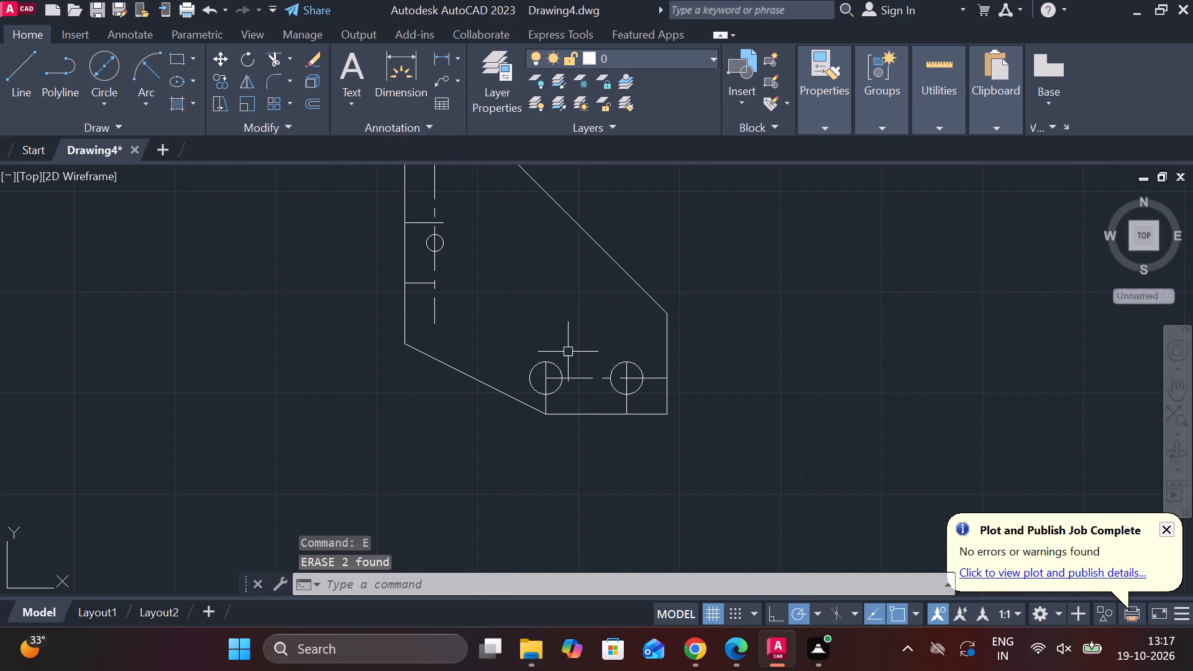
pyautogui.scroll(-1, 706, 404)
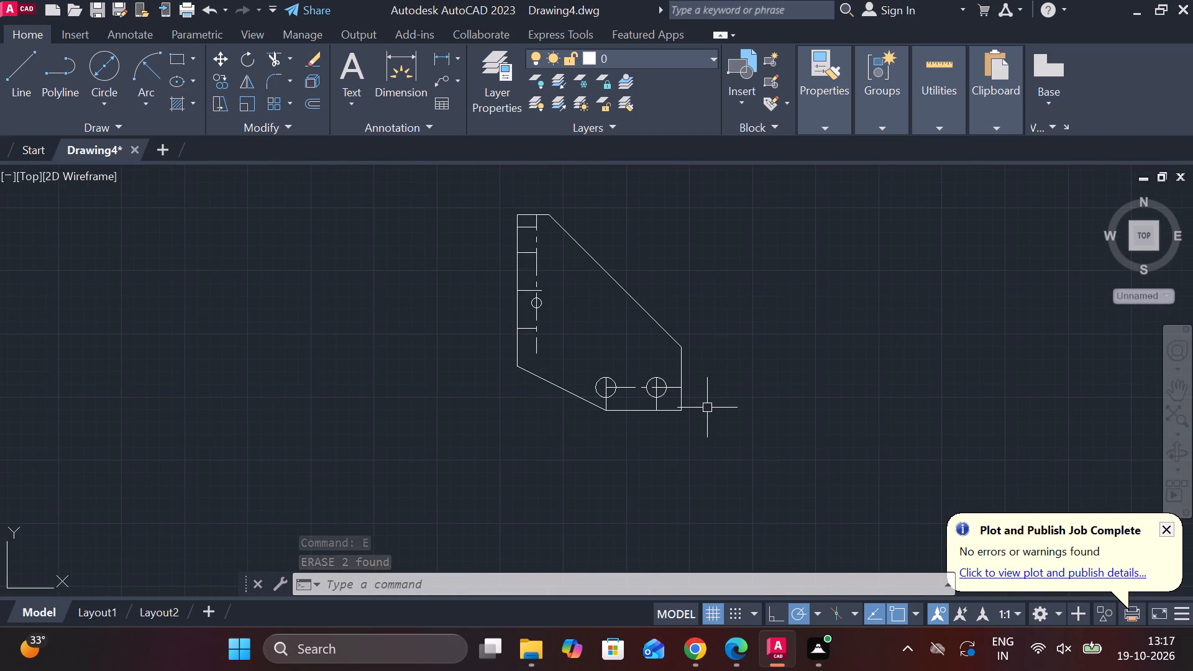
pyautogui.scroll(-1, 707, 408)
pyautogui.moveTo(706, 421); pyautogui.dragTo(605, 296, button='middle')
pyautogui.moveTo(753, 362); pyautogui.dragTo(560, 196, button='middle')
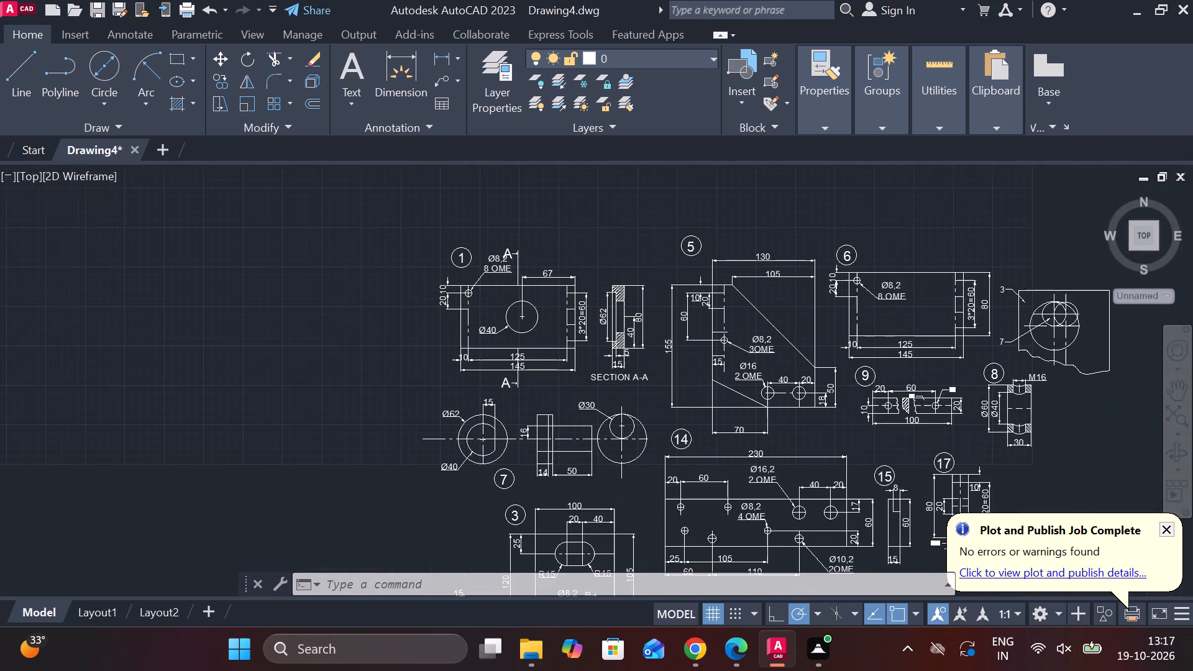
pyautogui.moveTo(695, 437); pyautogui.dragTo(650, 372, button='middle')
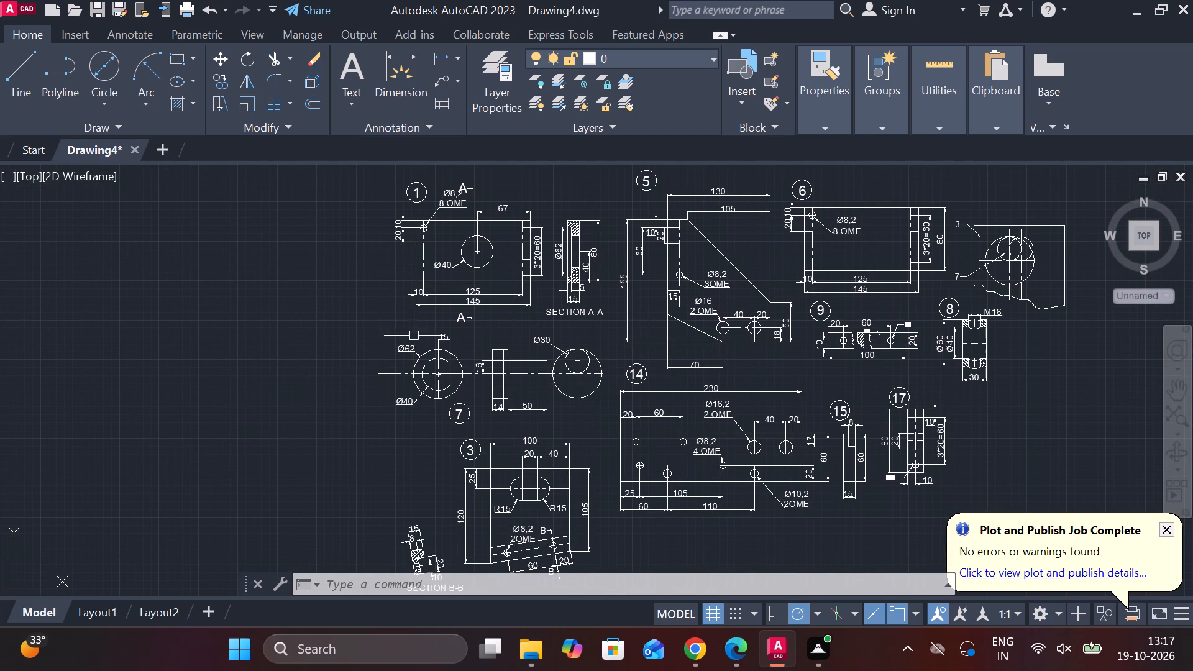
pyautogui.scroll(1, 431, 291)
pyautogui.moveTo(442, 291); pyautogui.dragTo(515, 404, button='middle')
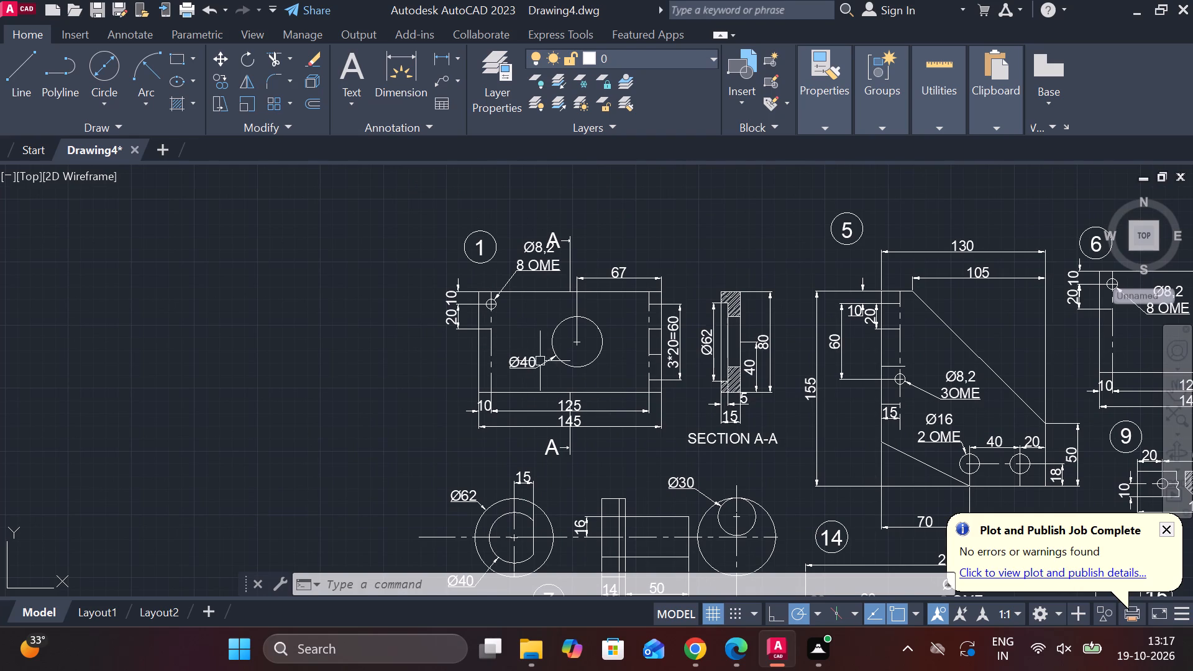
# Reposition the Ø8,2 8 OME leader note of part view 1 slightly lower, clear of the section letter A.
pyautogui.click(418, 233)
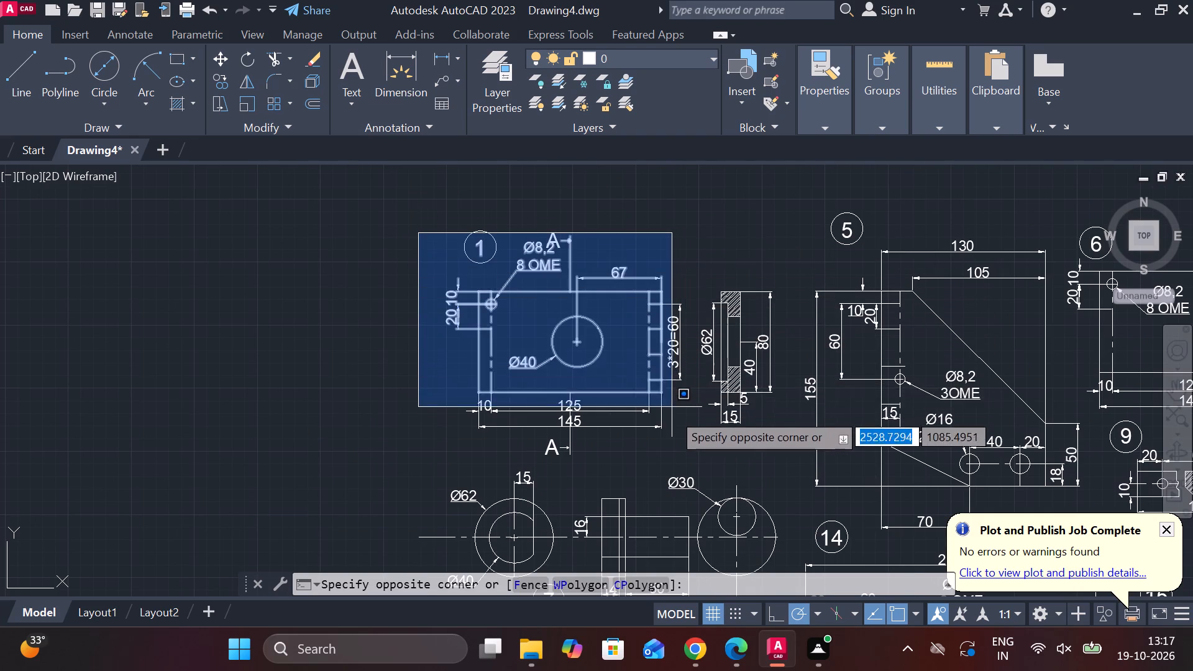
pyautogui.scroll(2, 608, 265)
pyautogui.moveTo(553, 209); pyautogui.dragTo(578, 229, button='middle')
pyautogui.press('Escape')
pyautogui.click(455, 242)
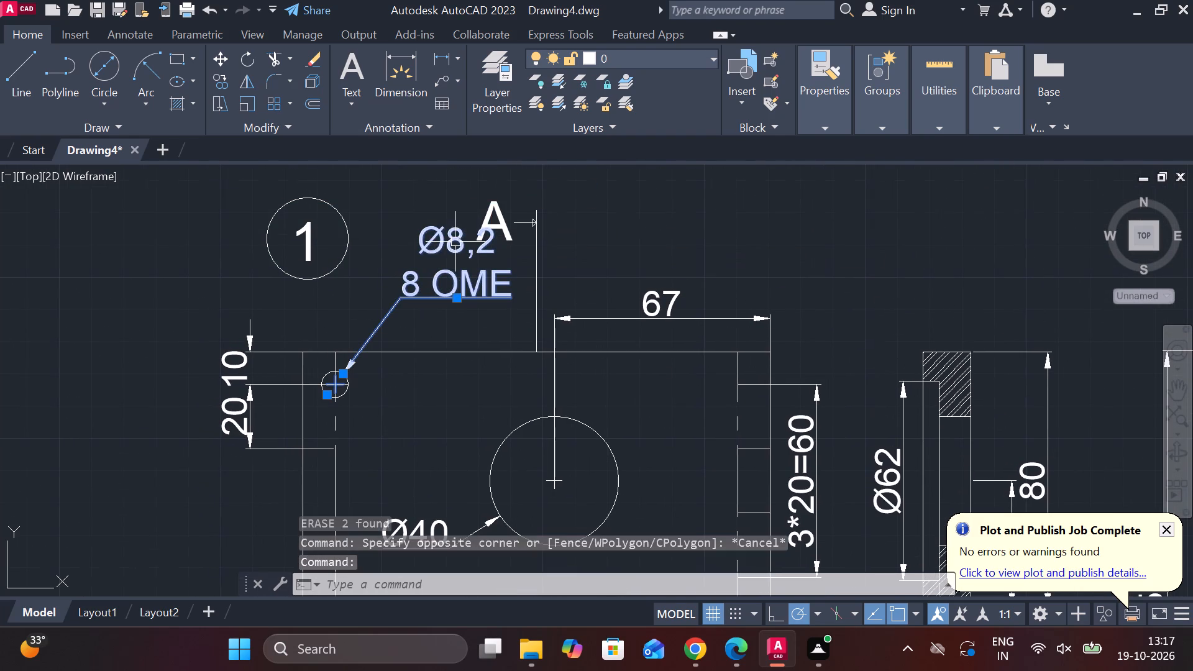
pyautogui.click(457, 303)
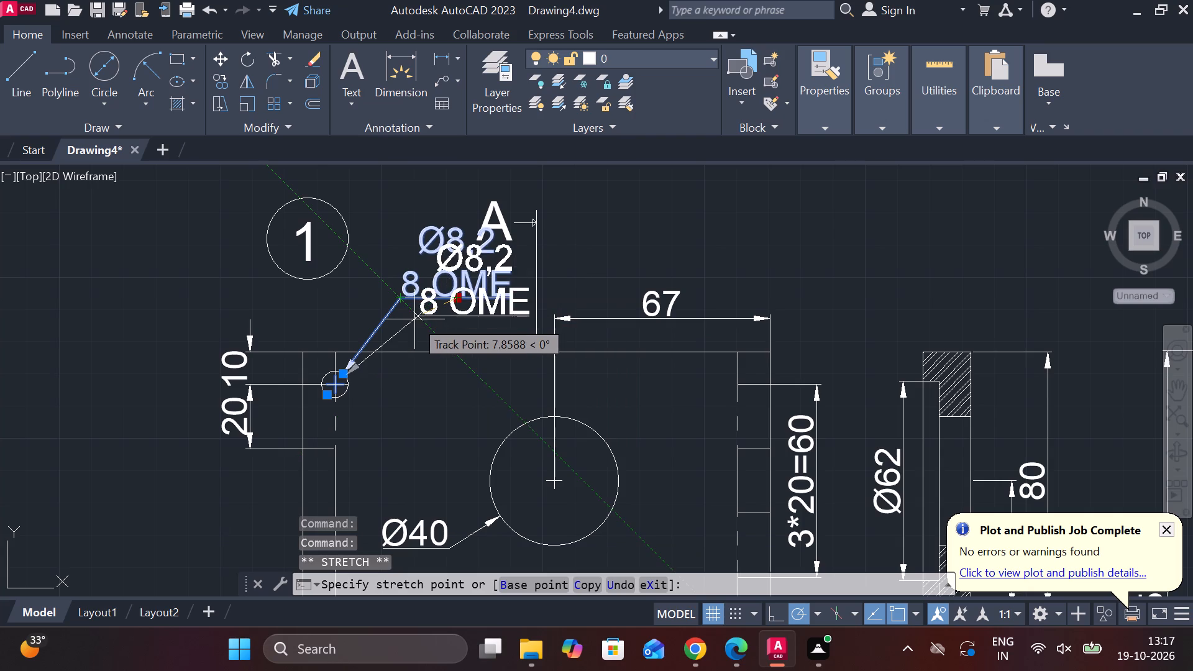
pyautogui.click(399, 323)
pyautogui.press('Escape')
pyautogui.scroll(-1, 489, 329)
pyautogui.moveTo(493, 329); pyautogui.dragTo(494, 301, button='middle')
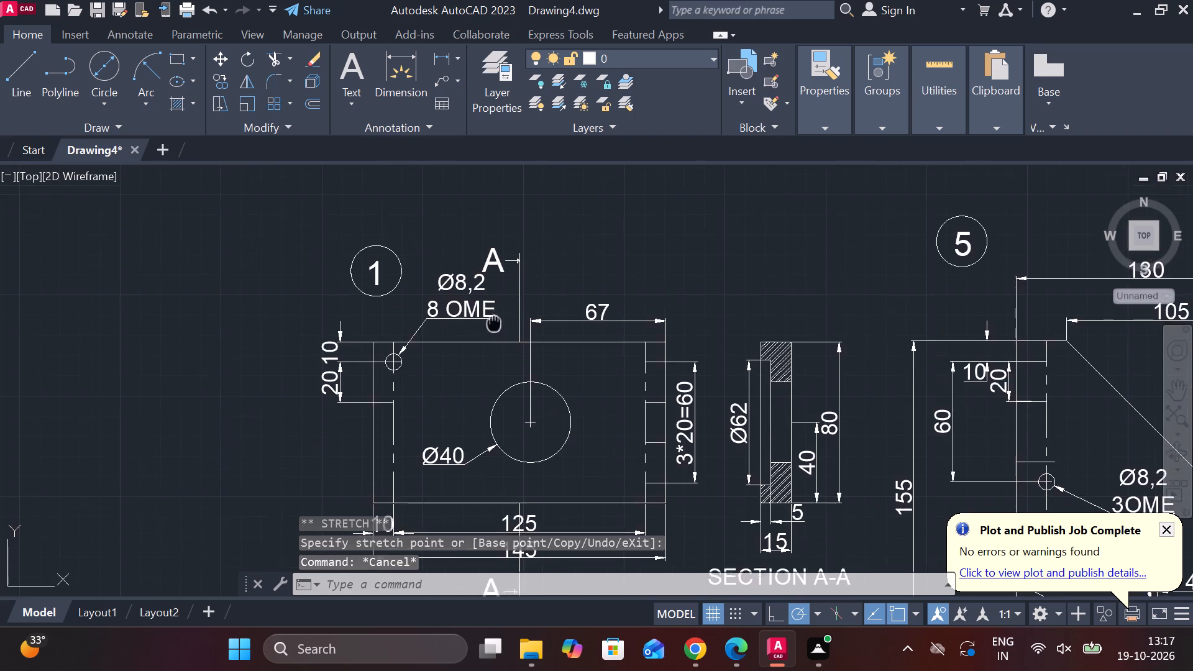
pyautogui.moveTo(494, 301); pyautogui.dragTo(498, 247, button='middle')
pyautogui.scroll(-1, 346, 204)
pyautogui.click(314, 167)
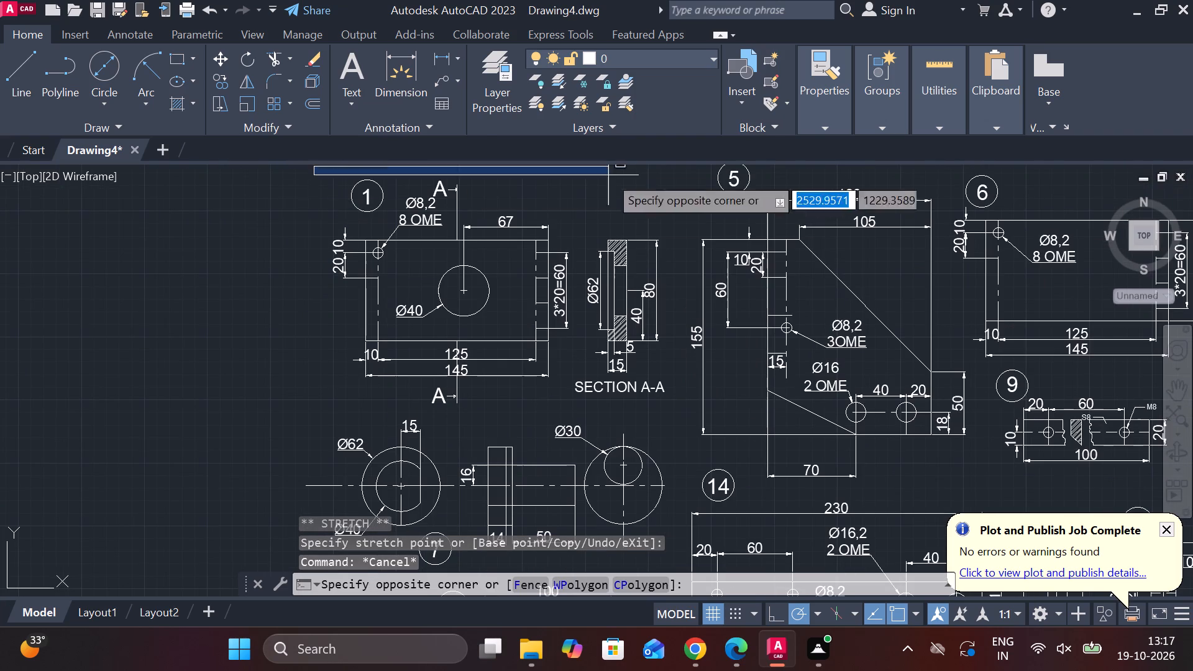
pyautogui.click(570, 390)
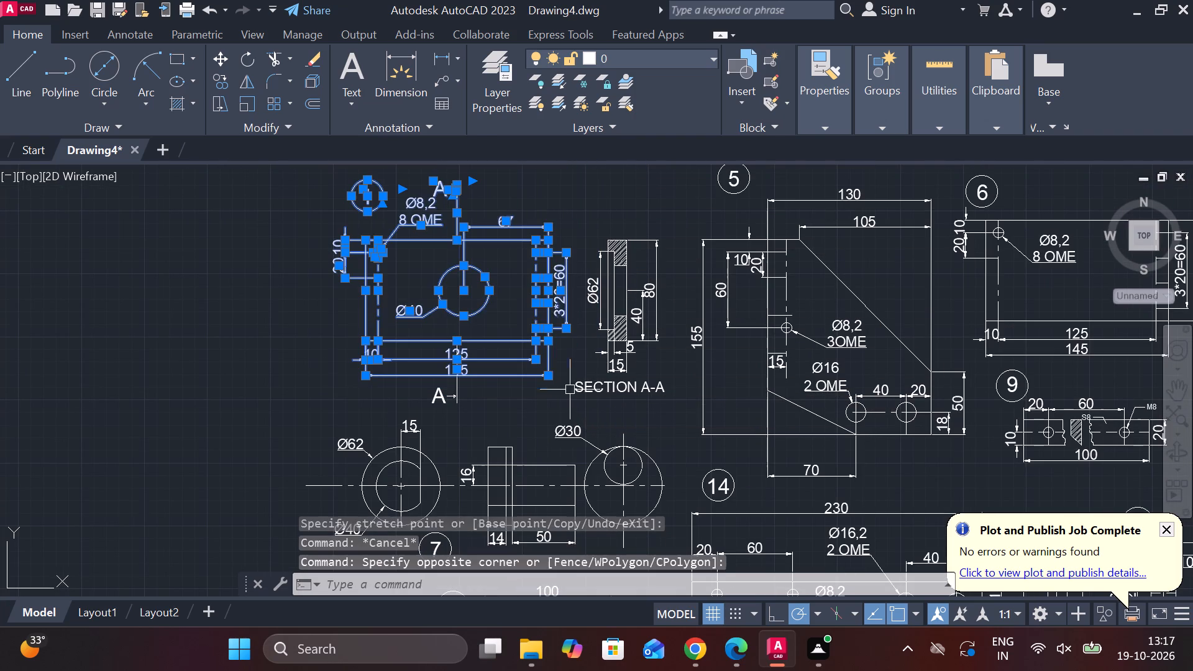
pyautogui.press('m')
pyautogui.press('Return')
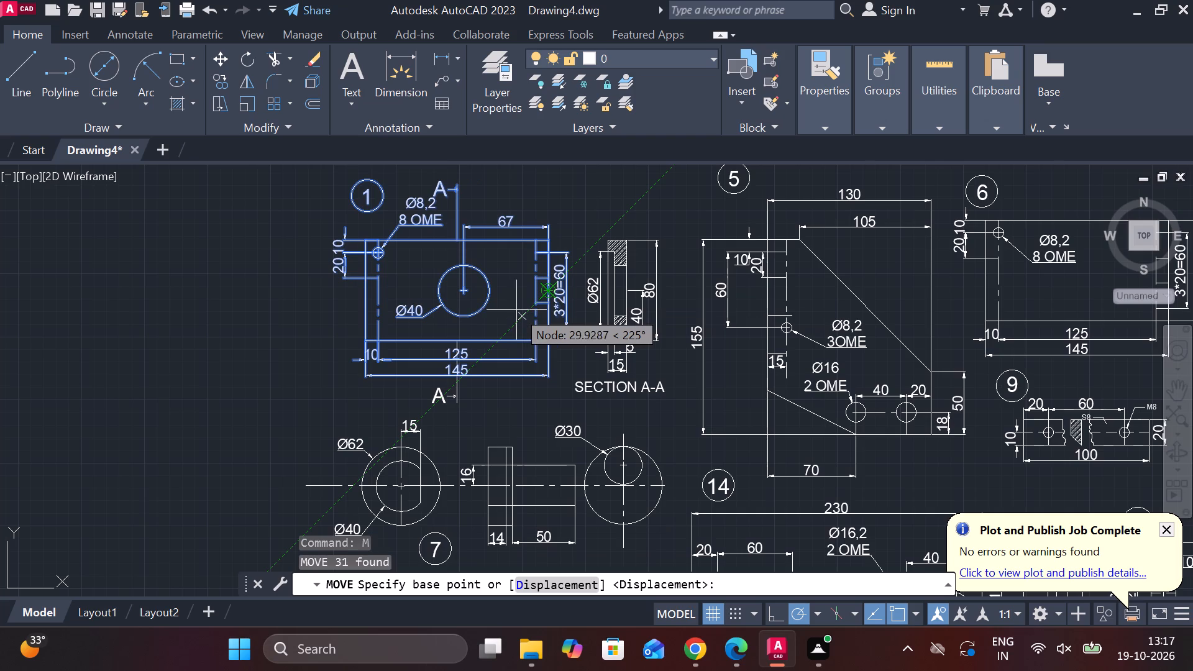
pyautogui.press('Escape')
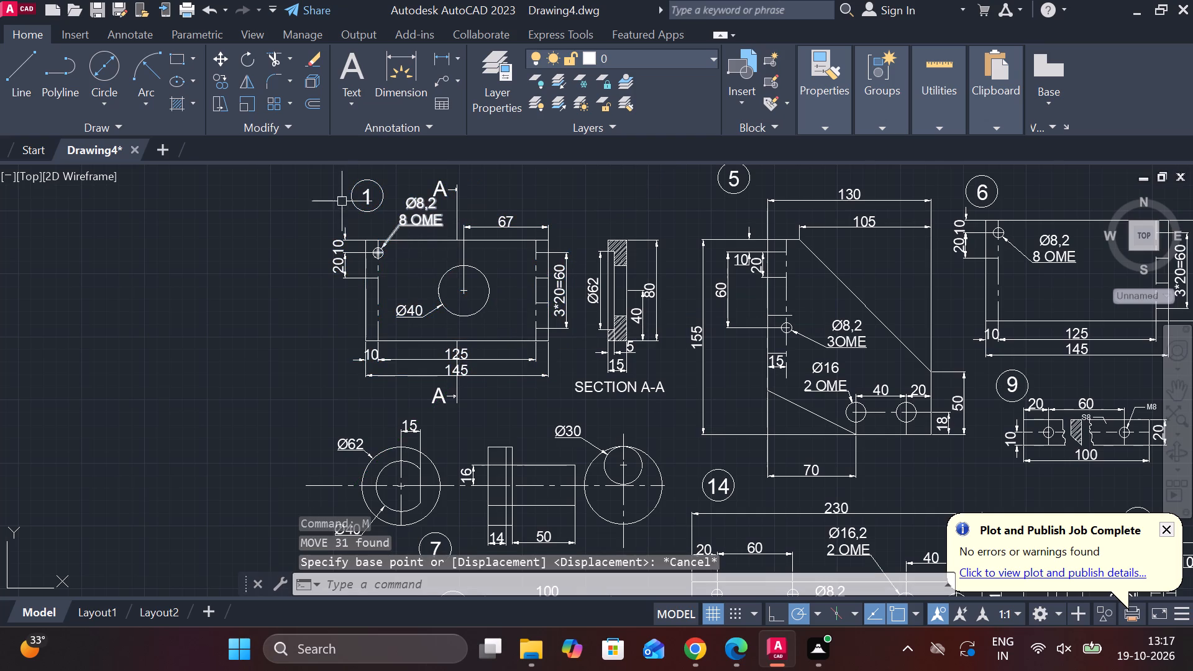
# Copy the dimensioned front view of part 1 with its balloon into the empty area above, beside the stripped part 5 copy.
pyautogui.click(314, 173)
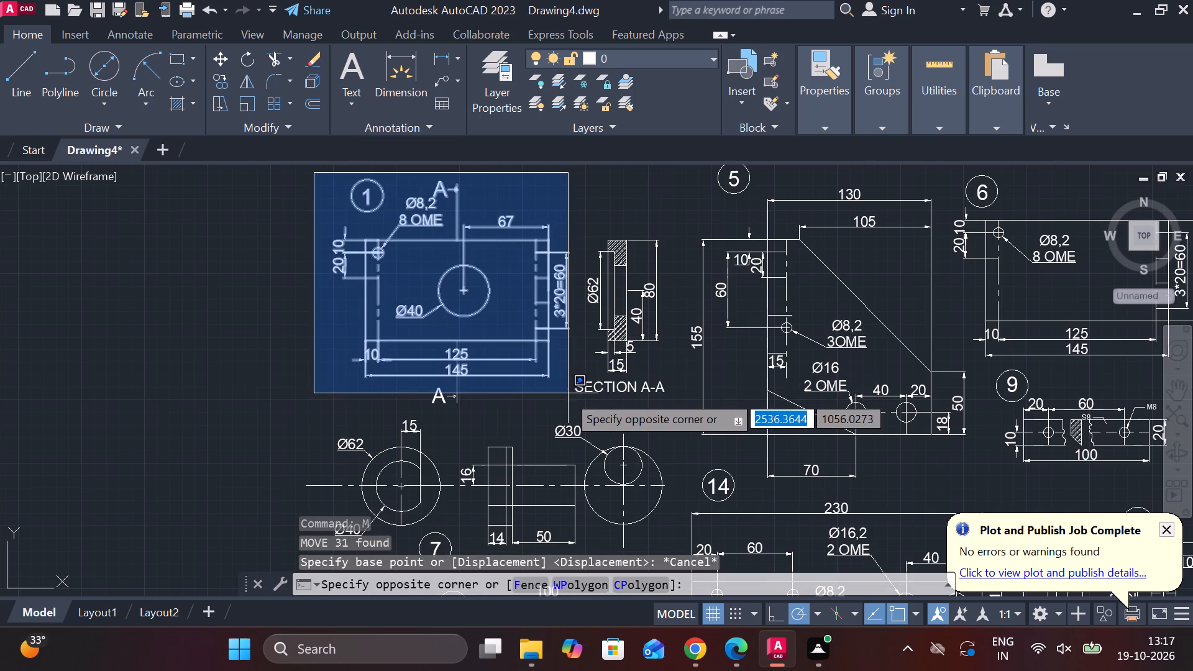
pyautogui.click(573, 389)
pyautogui.write('CO')
pyautogui.press('Return')
pyautogui.click(554, 388)
pyautogui.scroll(-2, 569, 373)
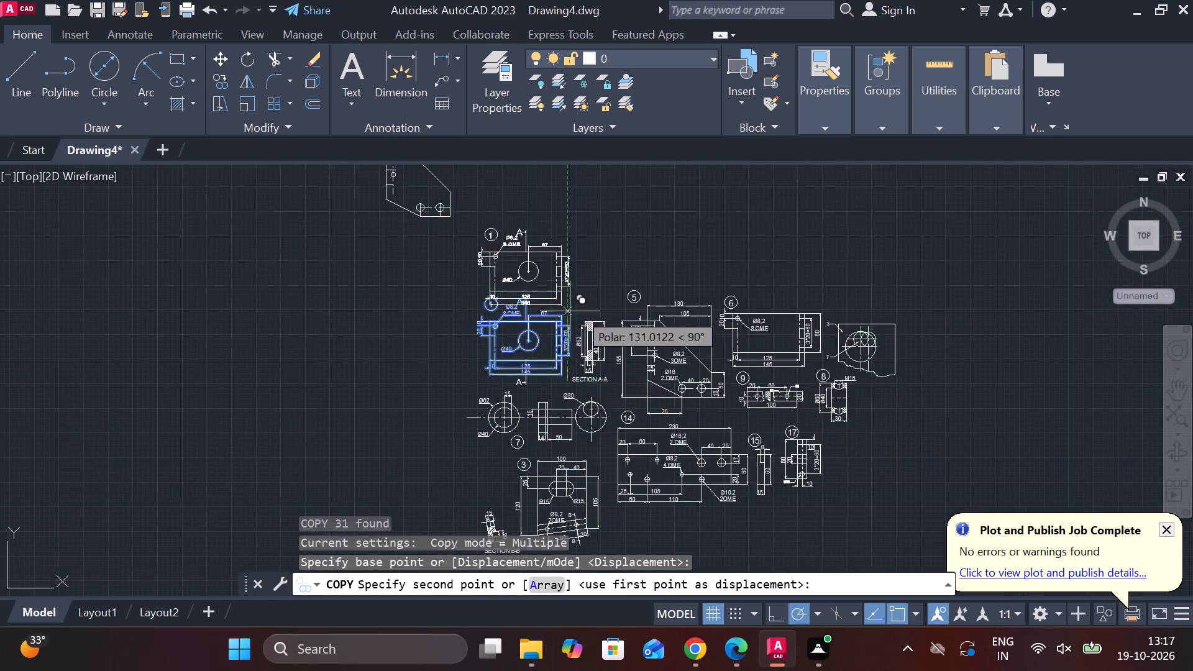
pyautogui.moveTo(613, 329); pyautogui.dragTo(693, 457, button='middle')
pyautogui.scroll(1, 686, 312)
pyautogui.click(685, 349)
pyautogui.press('Escape')
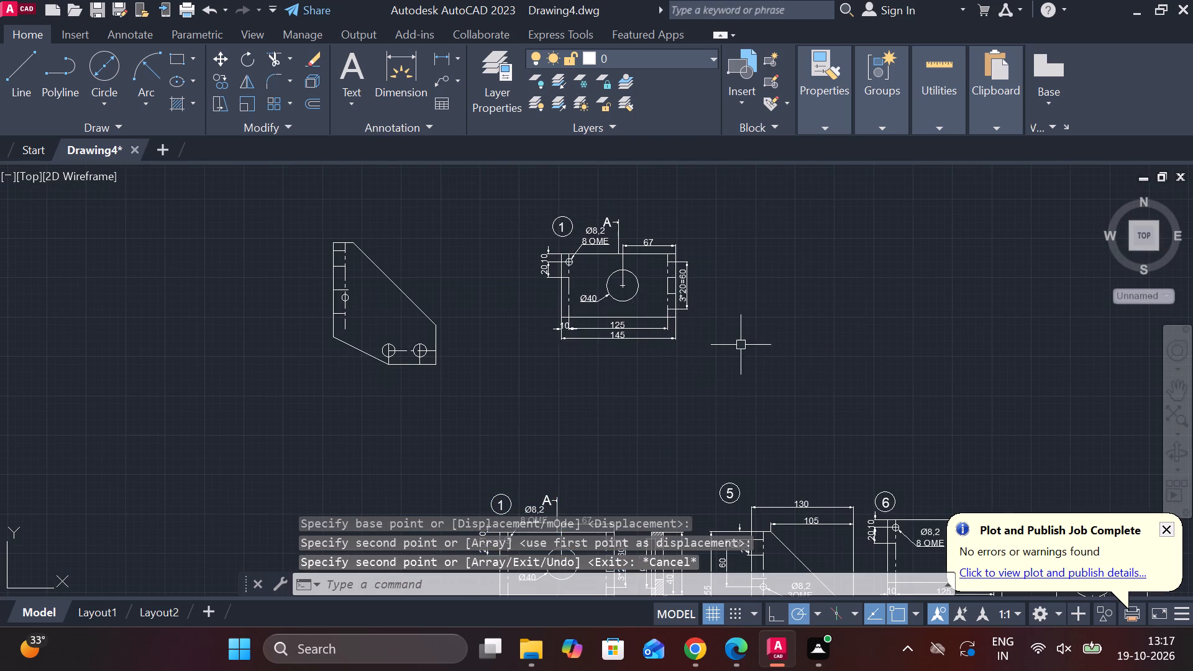
# Erase the Ø8,2 8 OME leader and the side 10 and 20, 125, 145 and 3*20=60 dimensions from the part 1 copy.
pyautogui.scroll(2, 626, 262)
pyautogui.click(571, 208)
pyautogui.click(411, 243)
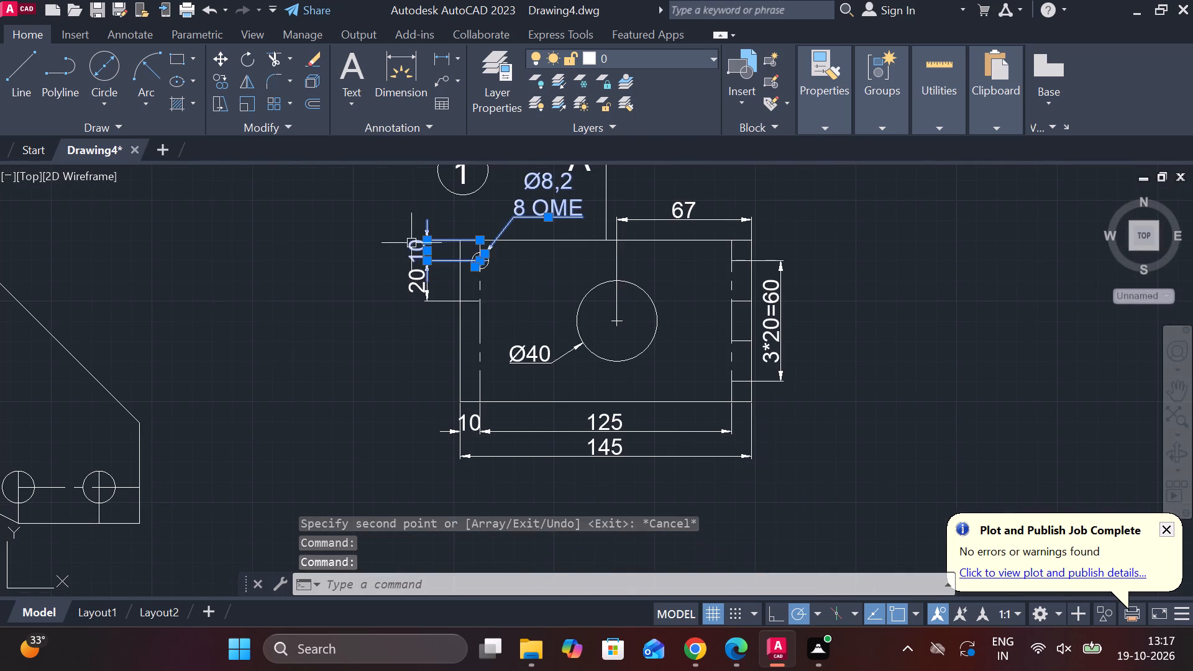
pyautogui.click(414, 286)
pyautogui.click(588, 423)
pyautogui.click(603, 465)
pyautogui.click(608, 454)
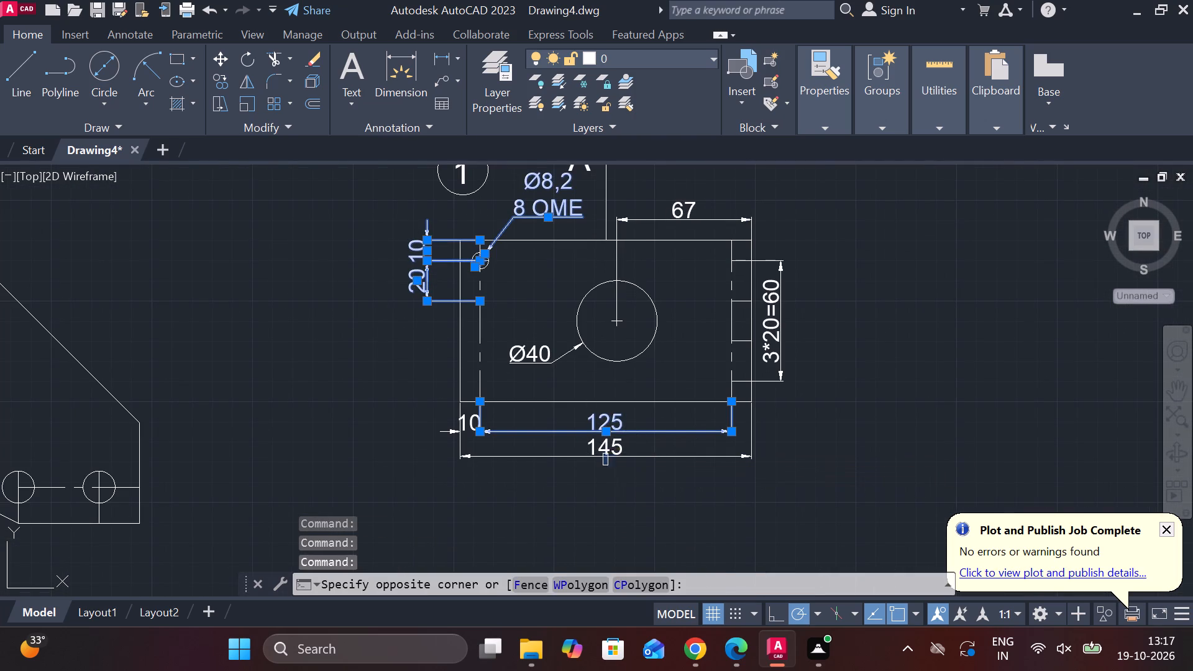
pyautogui.click(607, 447)
pyautogui.click(788, 315)
pyautogui.click(780, 300)
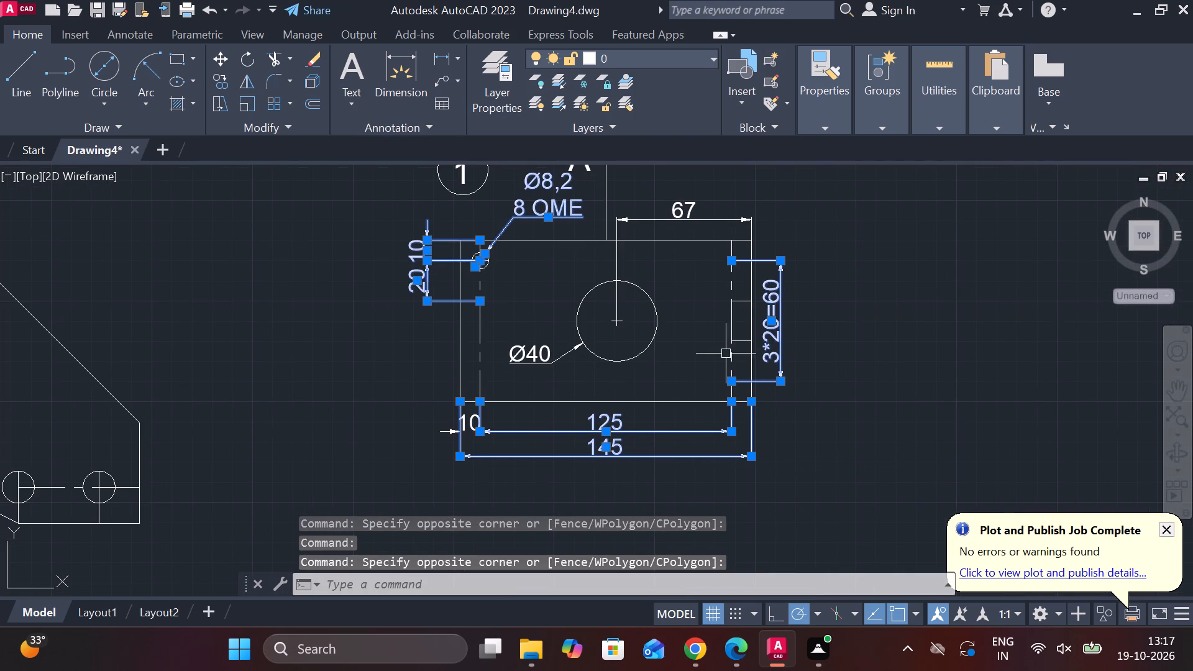
pyautogui.write('E')
pyautogui.press('space')
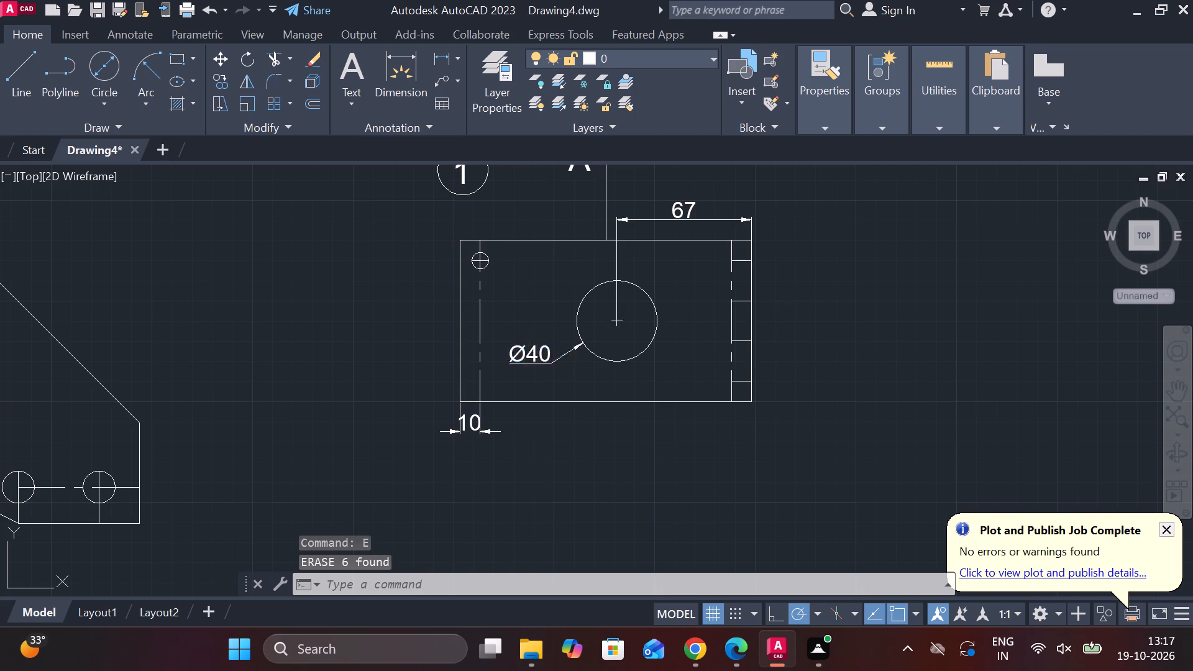
# Erase the Ø40, 67 and lower 10 dimensions from the part 1 copy.
pyautogui.click(531, 360)
pyautogui.click(683, 220)
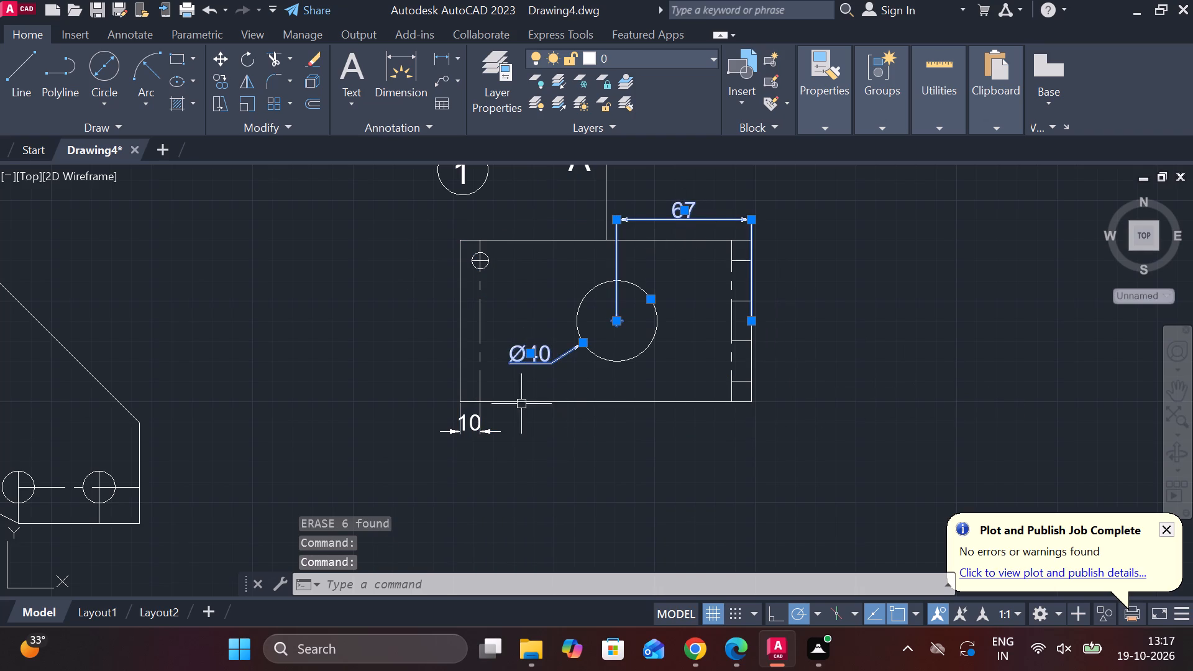
pyautogui.click(465, 426)
pyautogui.write('E')
pyautogui.press('space')
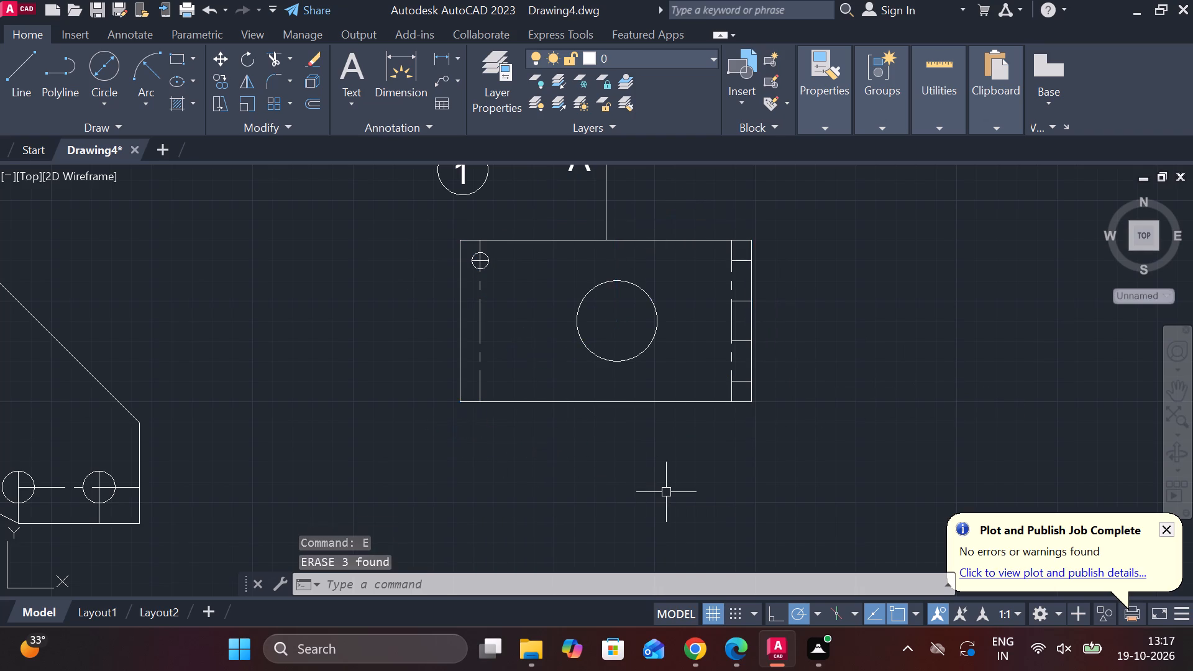
# Erase the section letter A, the number 1 with its balloon circle, and the section line above the part 1 copy.
pyautogui.scroll(-3, 658, 492)
pyautogui.scroll(2, 647, 443)
pyautogui.click(639, 389)
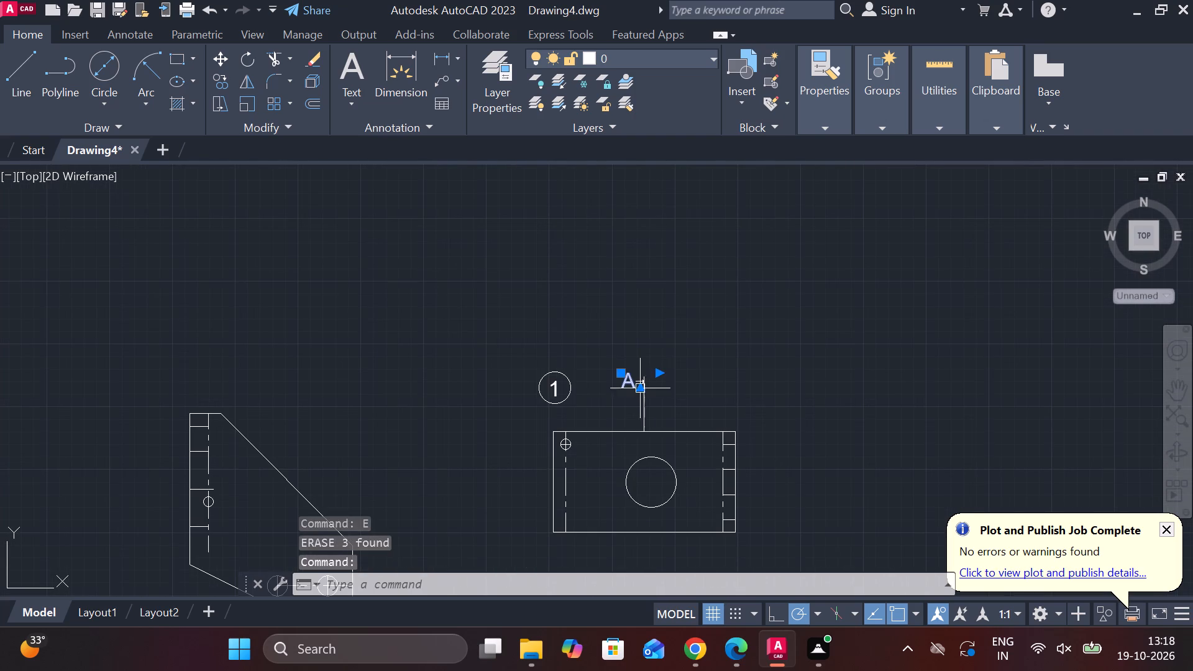
pyautogui.click(559, 388)
pyautogui.write('E')
pyautogui.press('space')
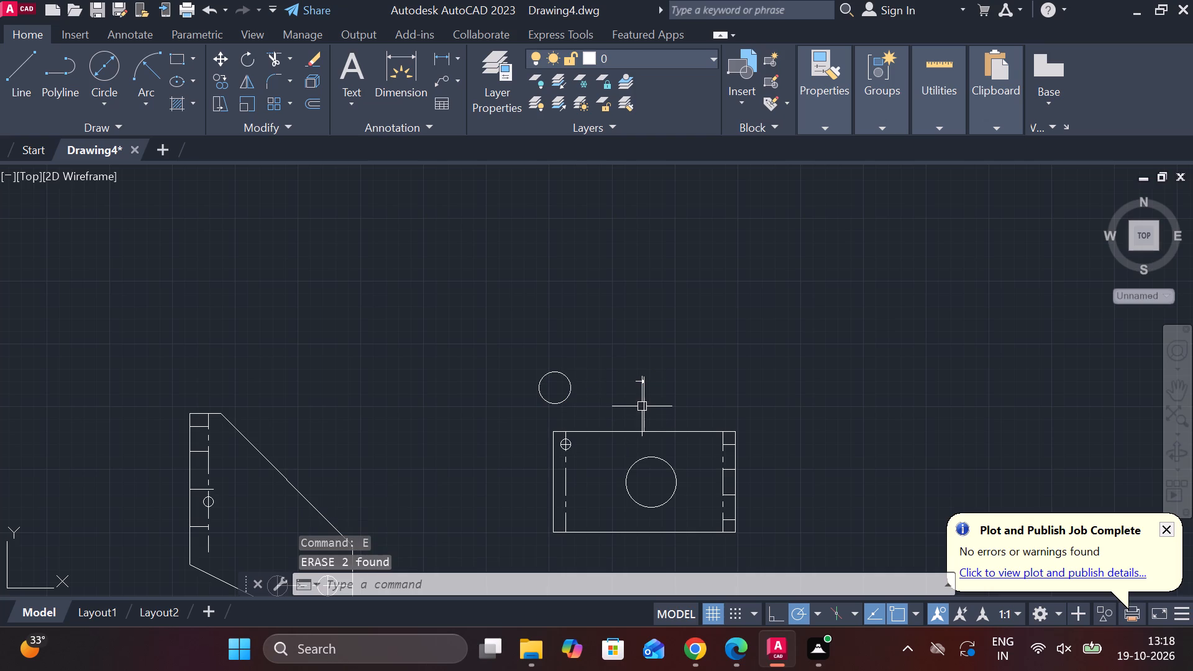
pyautogui.click(643, 405)
pyautogui.click(636, 381)
pyautogui.click(560, 396)
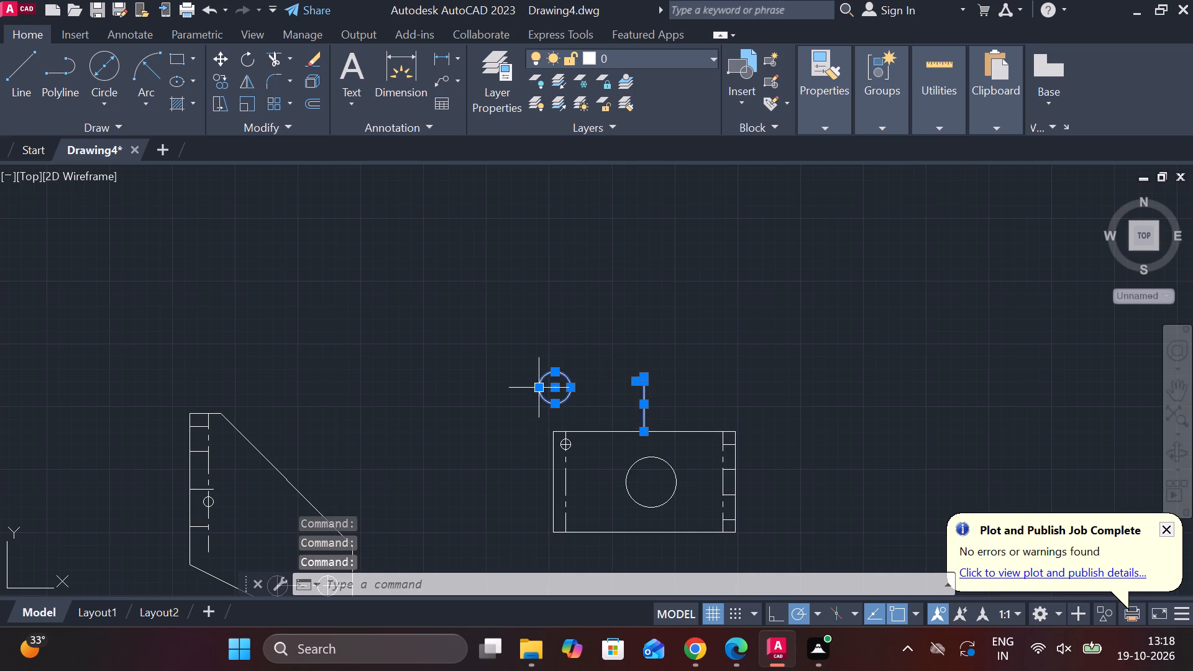
pyautogui.write('E')
pyautogui.press('space')
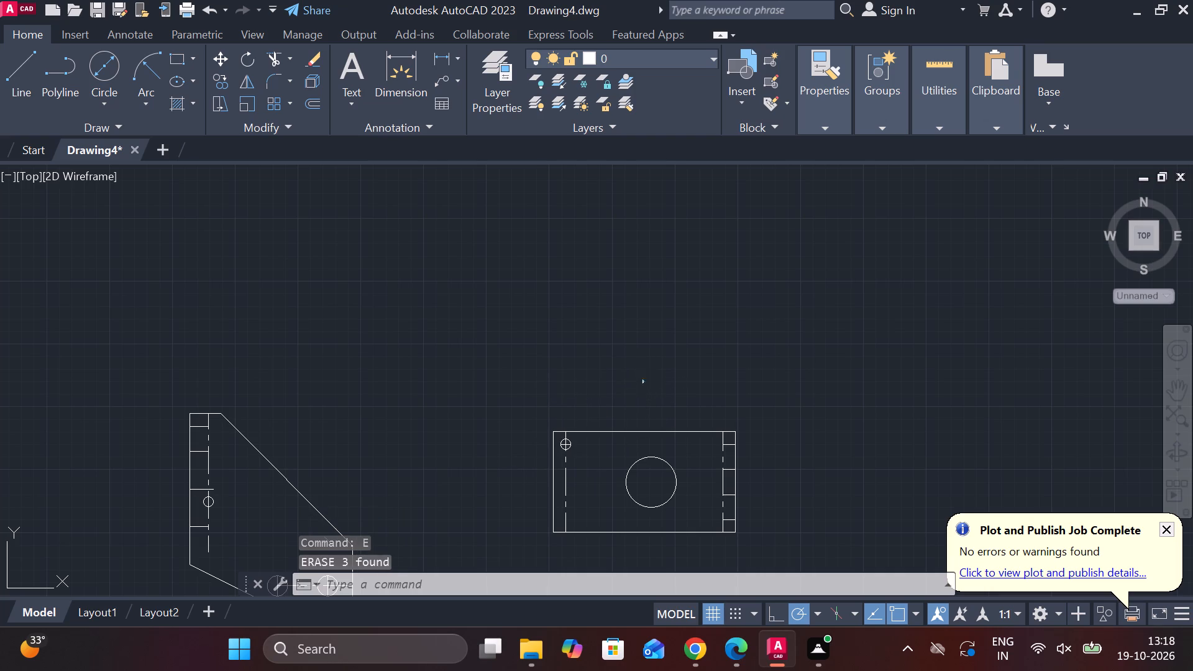
# Erase the leftover section arrowhead pieces above the part 1 copy.
pyautogui.click(644, 379)
pyautogui.press('e')
pyautogui.press('space')
pyautogui.scroll(3, 636, 386)
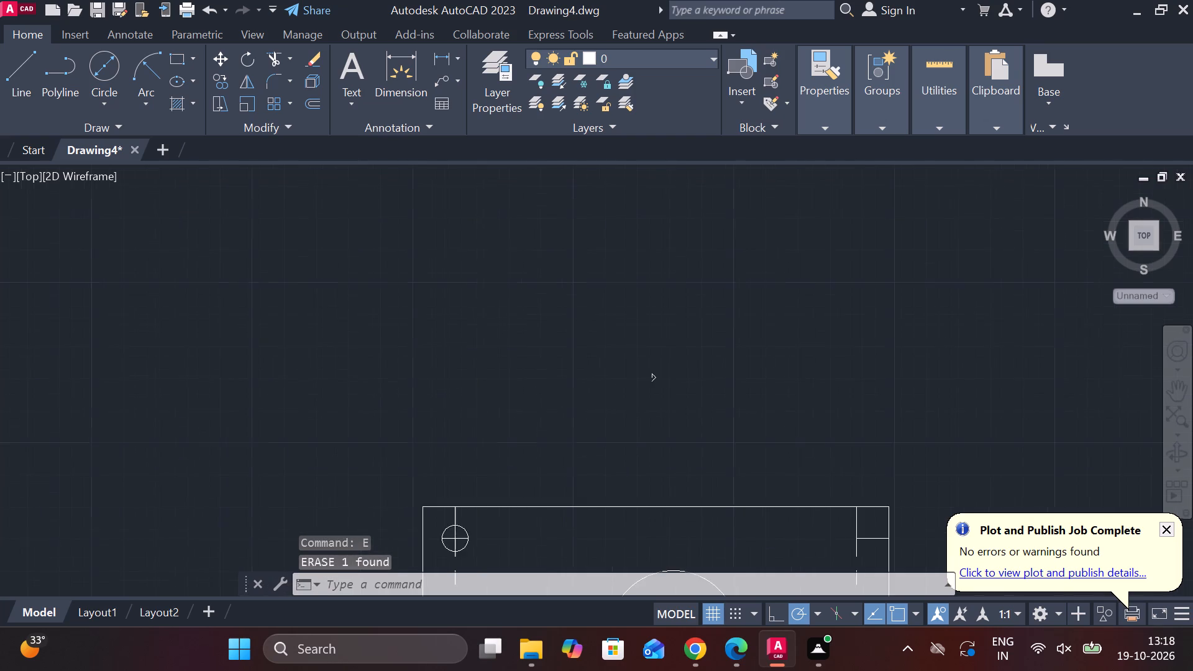
pyautogui.click(660, 368)
pyautogui.doubleClick(660, 378)
pyautogui.write('E')
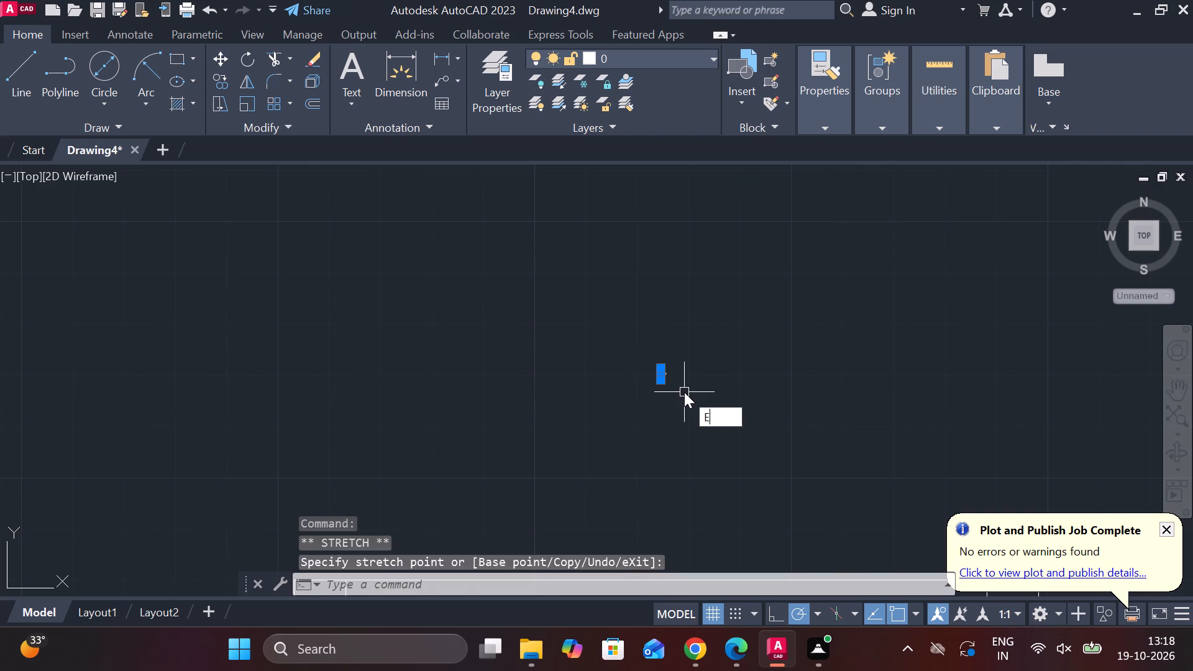
pyautogui.press('space')
pyautogui.moveTo(688, 410); pyautogui.dragTo(684, 404)
pyautogui.click(626, 339)
pyautogui.write('E')
pyautogui.press('space')
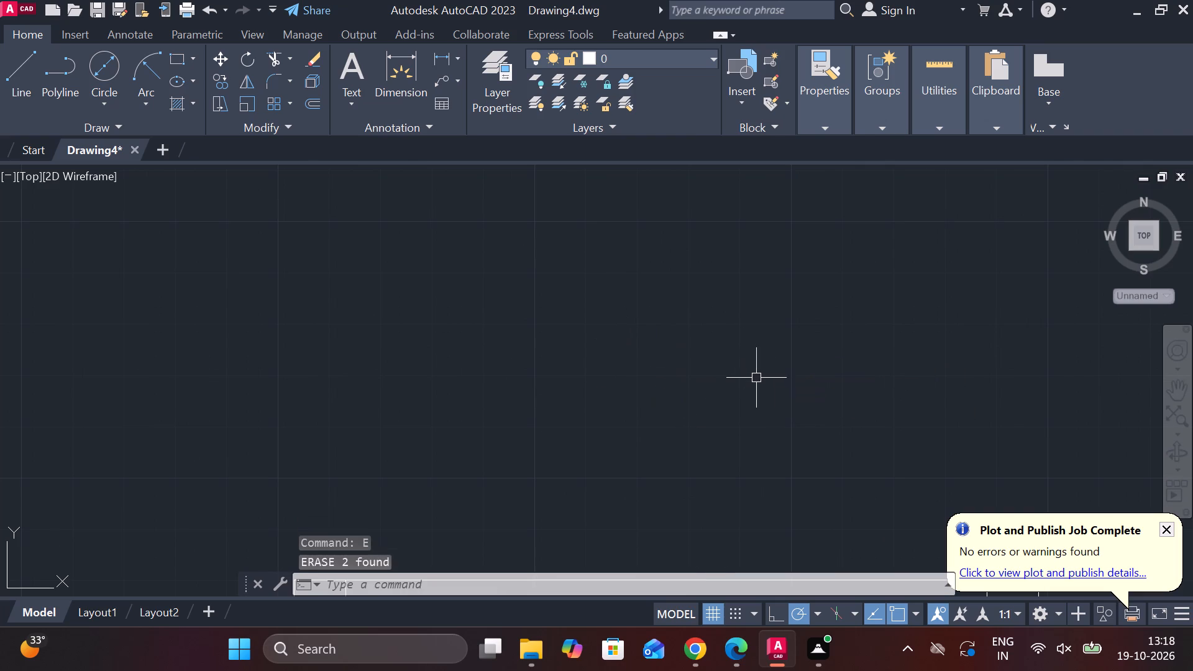
# Move the stripped part 1 view by its large circle's centre to the free space left of the part 5 copy.
pyautogui.scroll(-3, 756, 378)
pyautogui.click(604, 383)
pyautogui.moveTo(728, 465); pyautogui.dragTo(708, 355, button='middle')
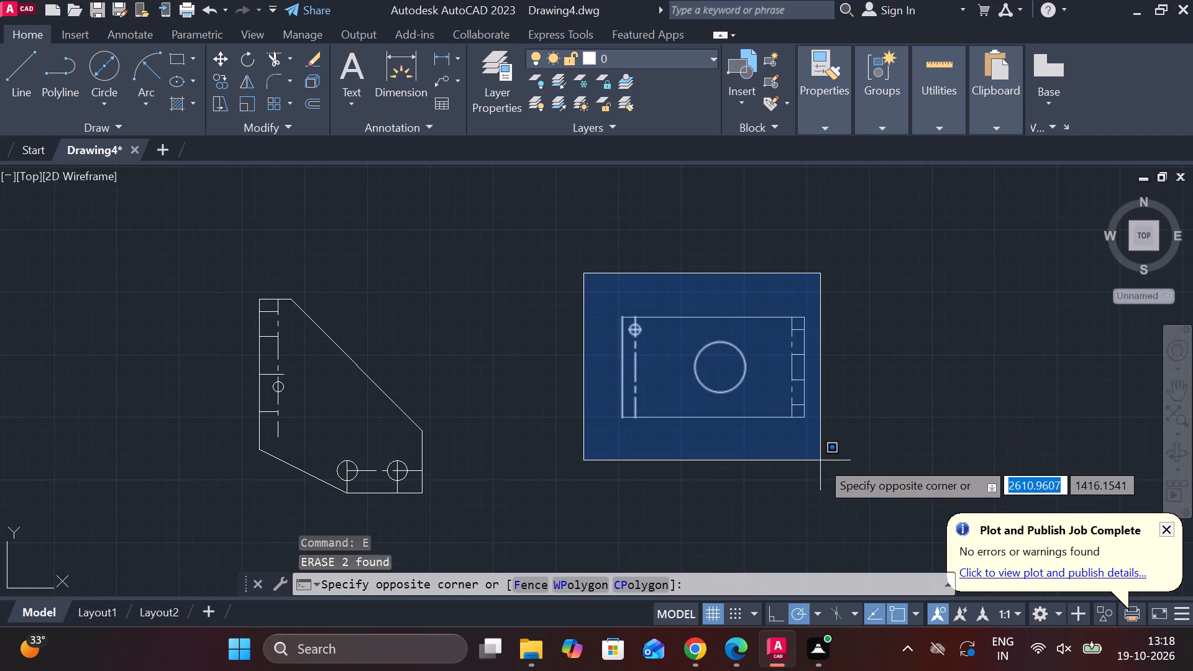
pyautogui.click(820, 460)
pyautogui.press('m')
pyautogui.press('Return')
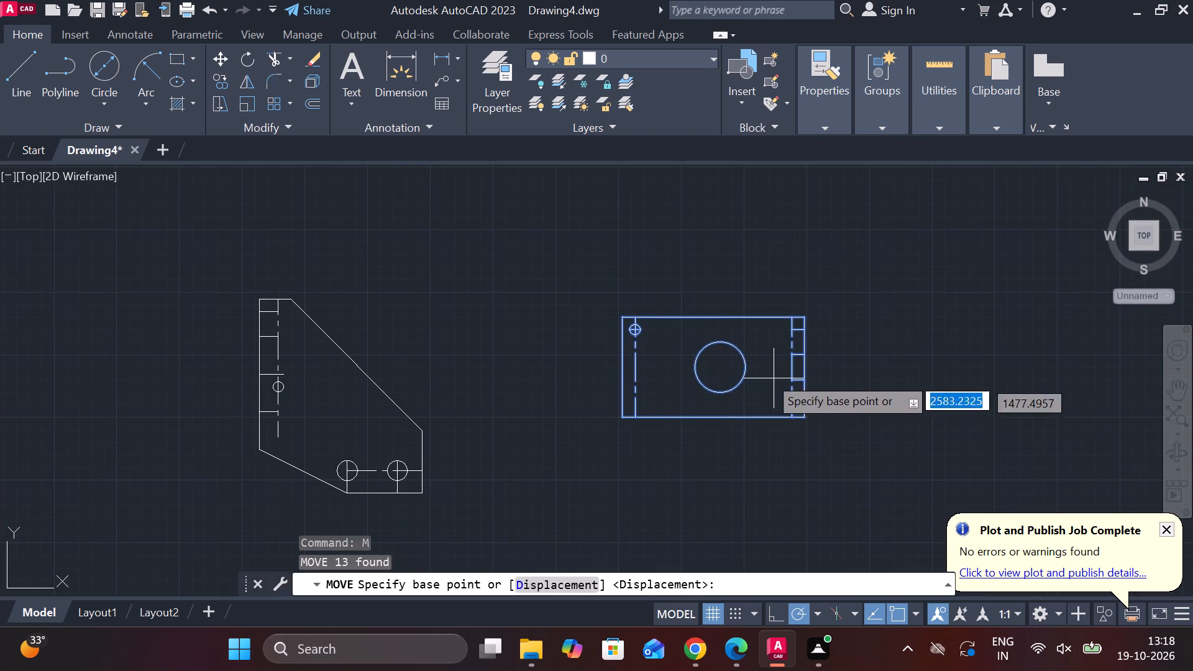
pyautogui.scroll(1, 753, 370)
pyautogui.click(703, 367)
pyautogui.scroll(-1, 728, 373)
pyautogui.moveTo(579, 378); pyautogui.dragTo(588, 378, button='middle')
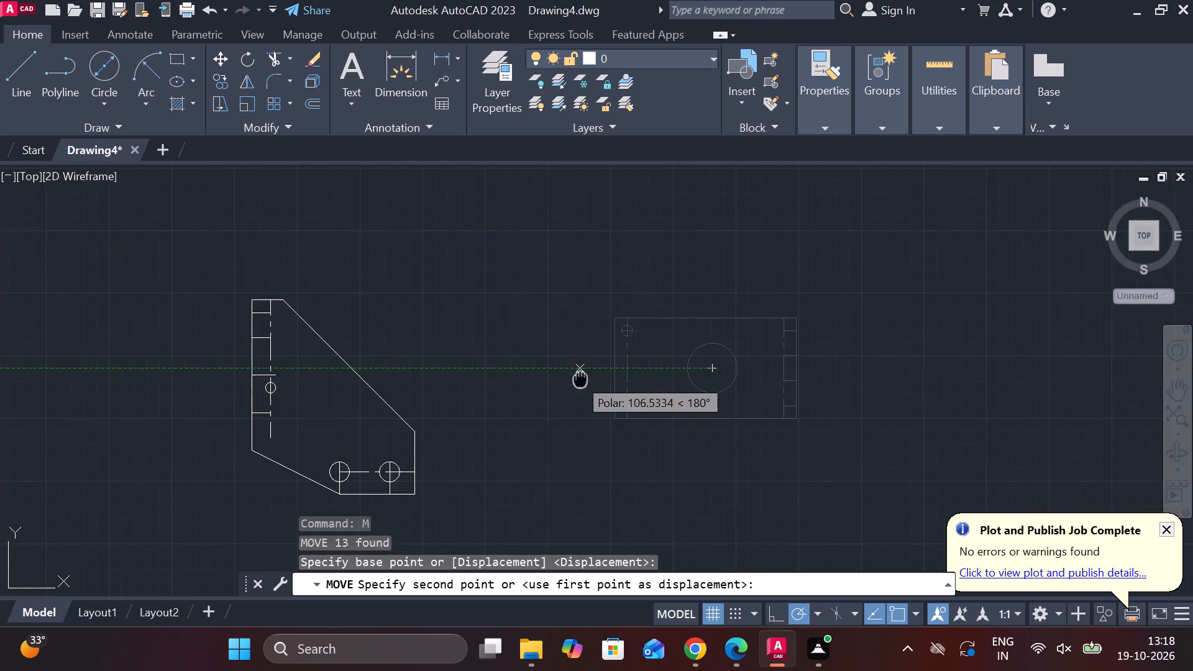
pyautogui.moveTo(588, 378); pyautogui.dragTo(815, 353, button='middle')
pyautogui.scroll(1, 634, 331)
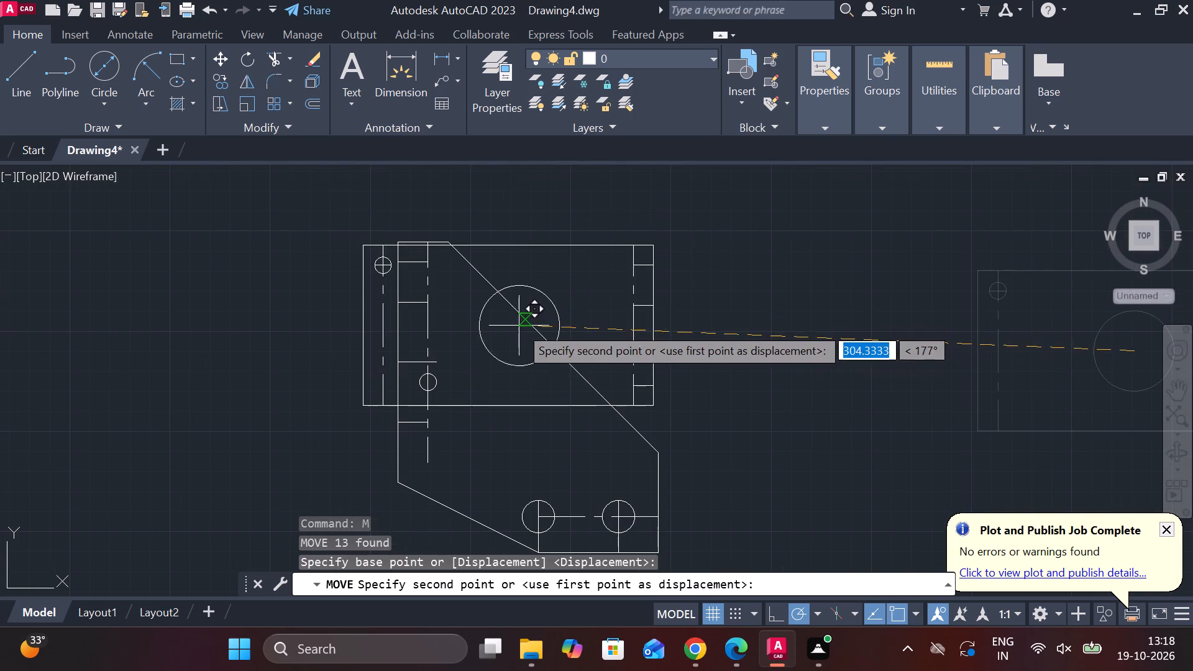
pyautogui.scroll(1, 554, 319)
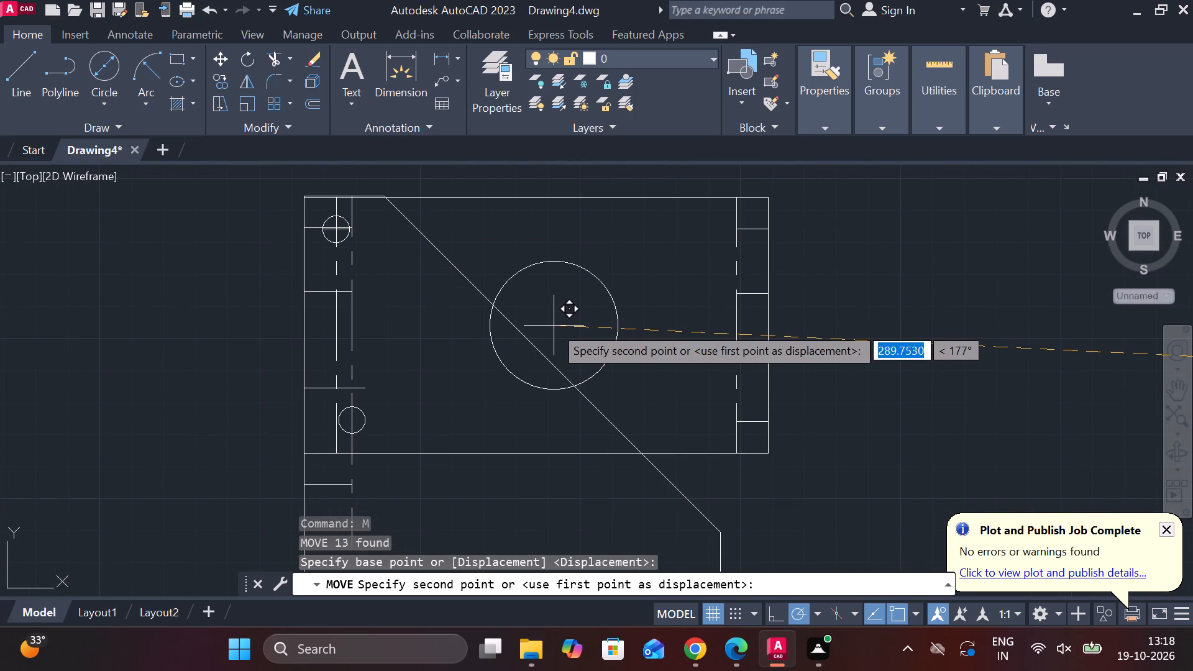
pyautogui.moveTo(473, 352); pyautogui.dragTo(505, 355, button='middle')
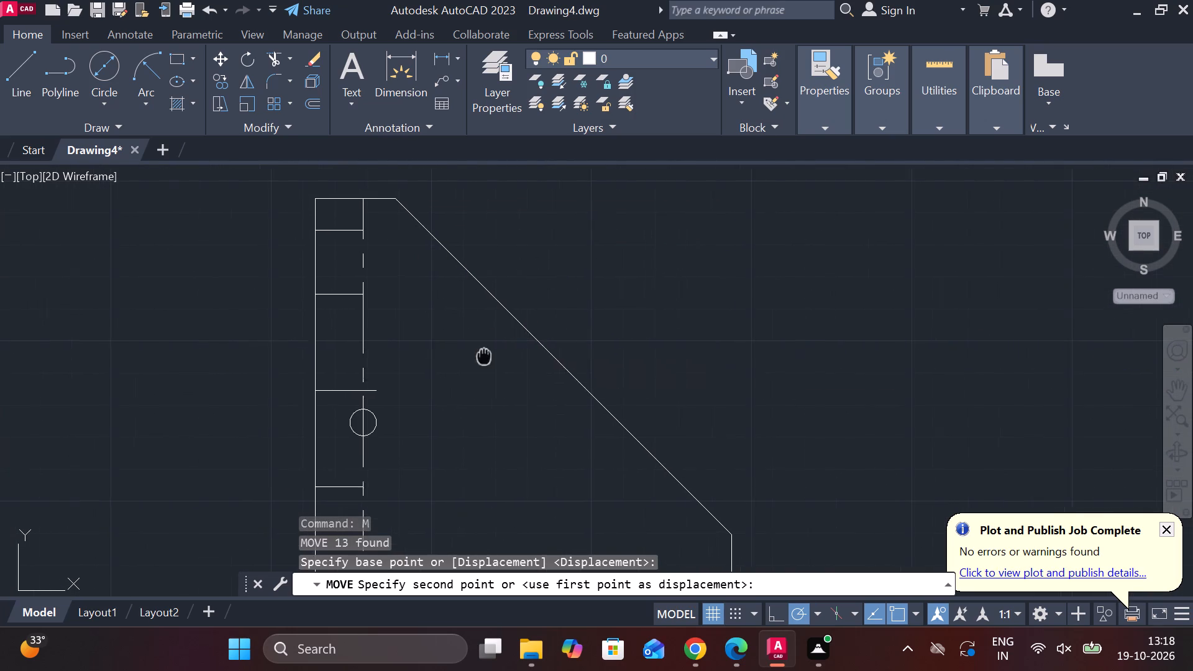
pyautogui.moveTo(505, 355); pyautogui.dragTo(677, 306, button='middle')
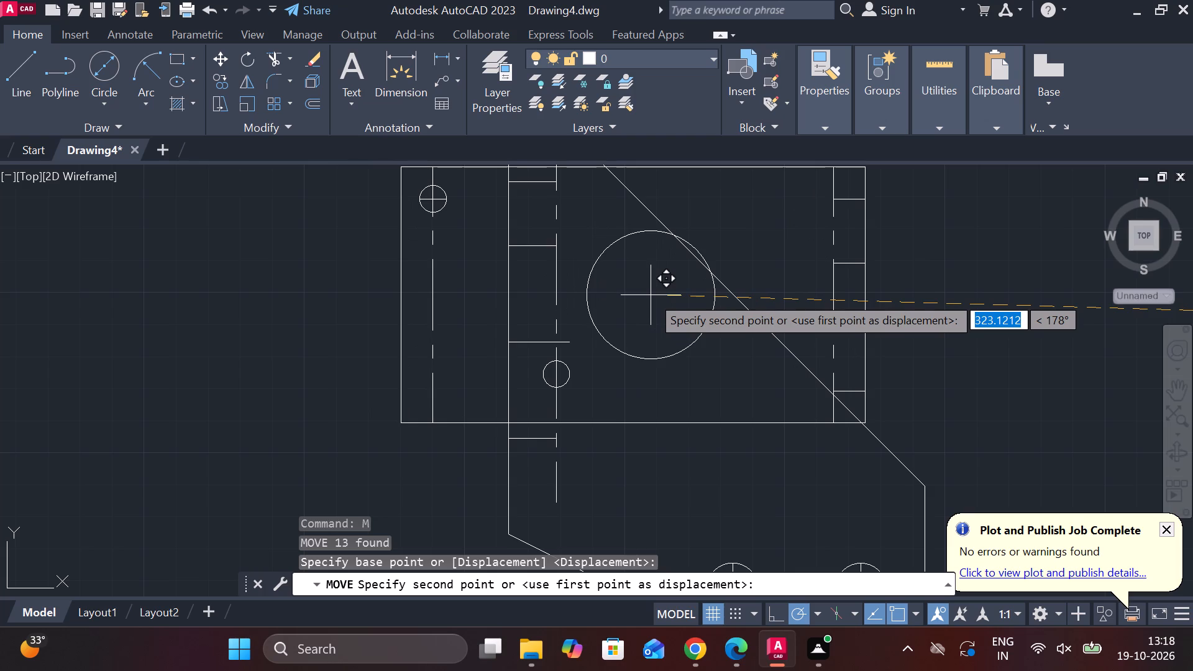
pyautogui.moveTo(651, 295); pyautogui.dragTo(618, 353, button='middle')
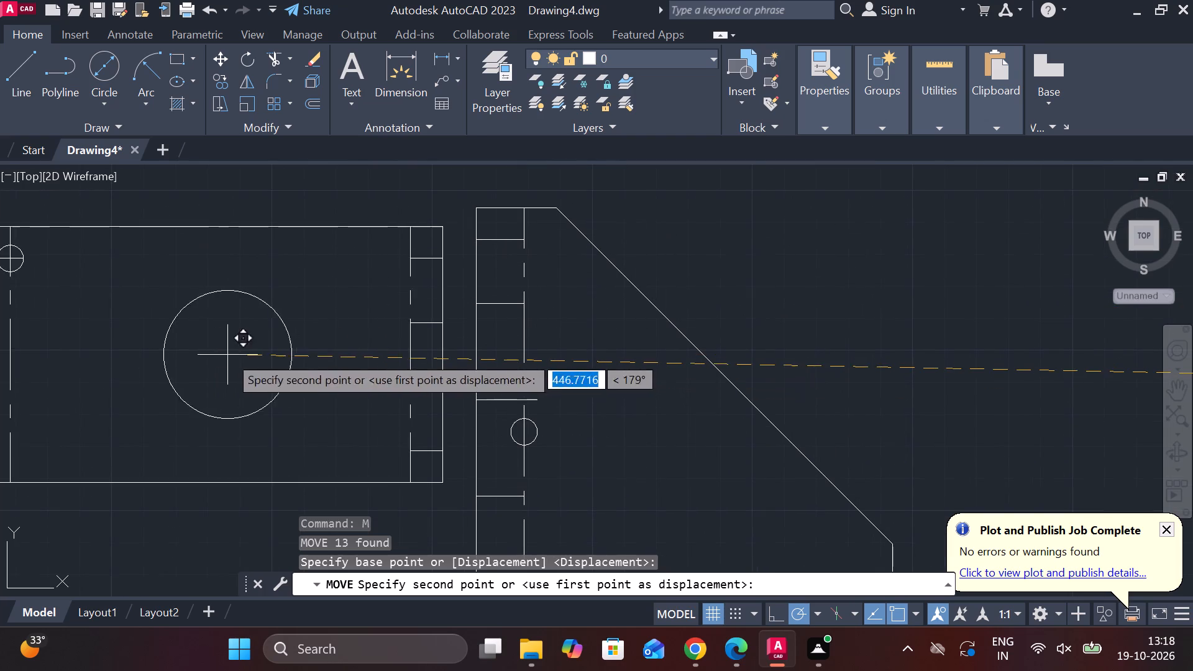
pyautogui.moveTo(256, 360); pyautogui.dragTo(408, 340, button='middle')
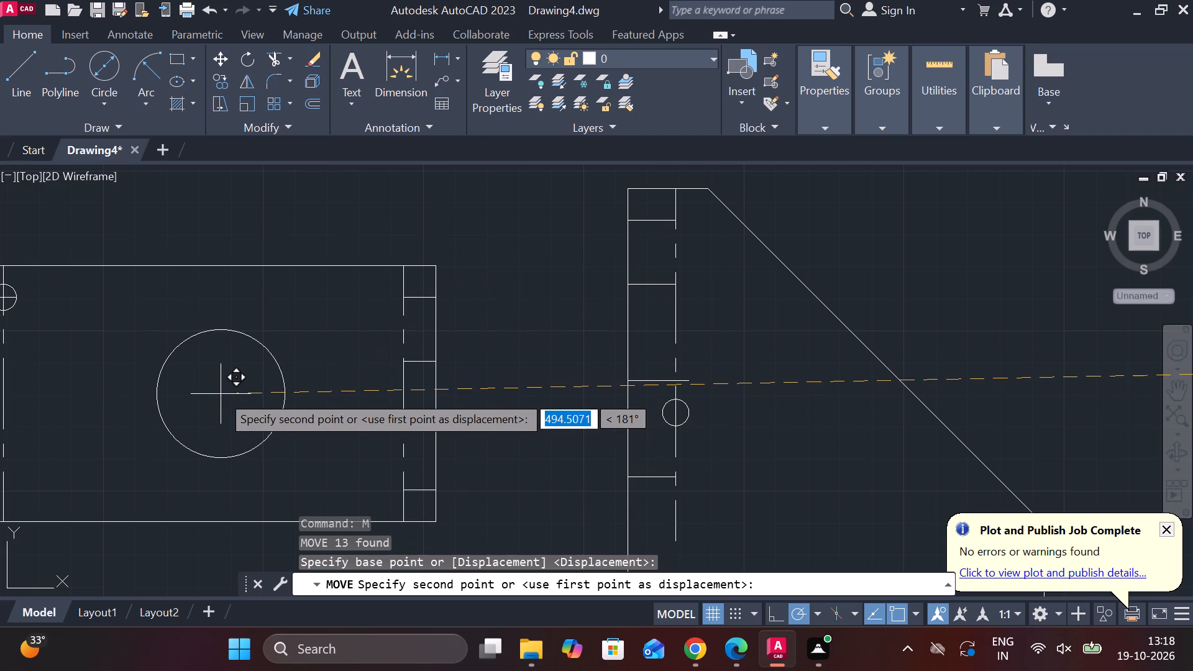
pyautogui.click(316, 368)
# Move the part 1 copy by its upper right corner onto the part 5 copy's top edge, at the dashed vertical line.
pyautogui.scroll(-1, 318, 368)
pyautogui.moveTo(336, 371); pyautogui.dragTo(562, 340, button='middle')
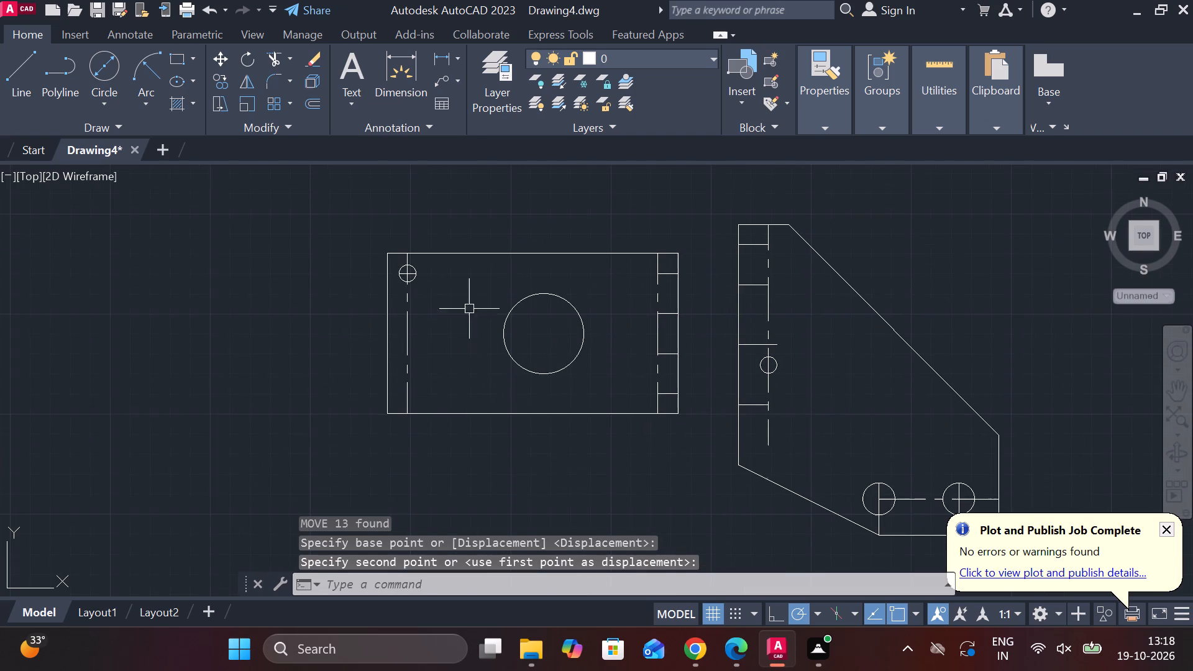
pyautogui.moveTo(342, 235); pyautogui.dragTo(375, 239)
pyautogui.click(714, 491)
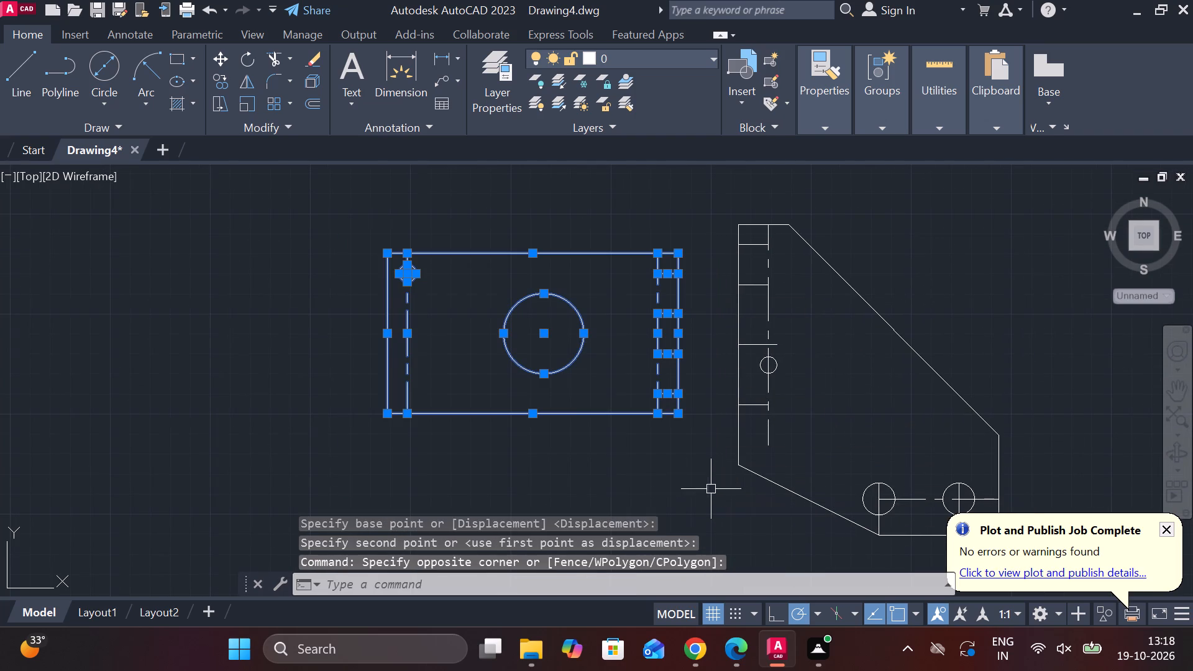
pyautogui.press('m')
pyautogui.press('Return')
pyautogui.scroll(2, 629, 276)
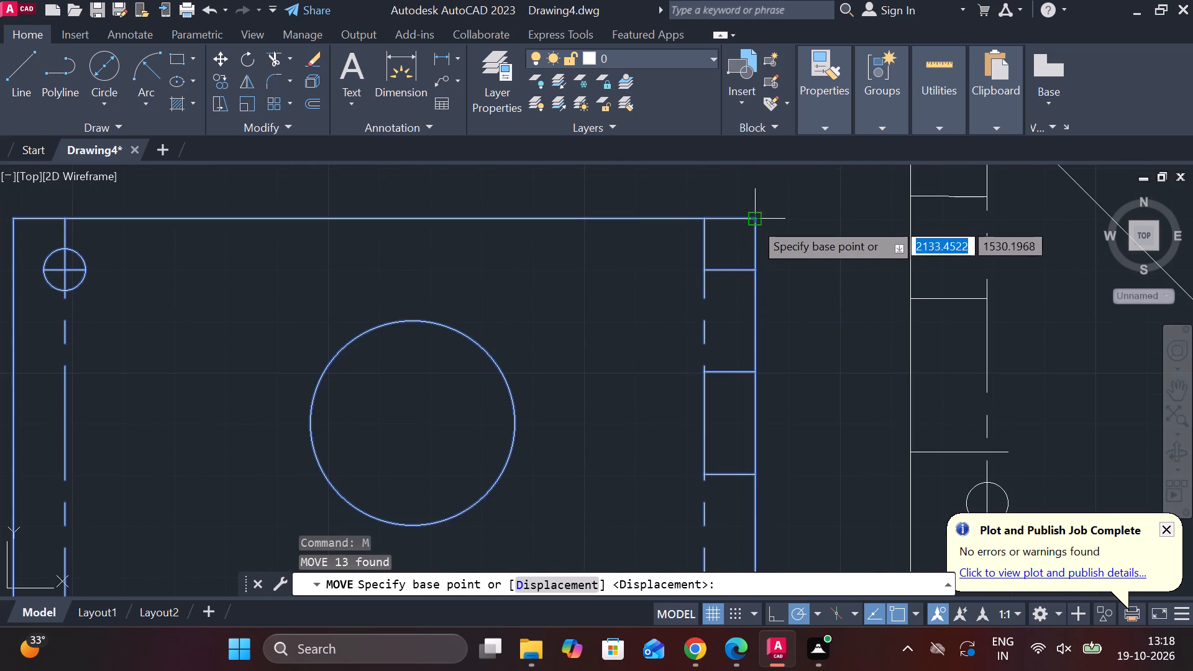
pyautogui.click(754, 221)
pyautogui.scroll(-1, 758, 229)
pyautogui.moveTo(731, 253); pyautogui.dragTo(653, 313, button='middle')
pyautogui.scroll(1, 726, 270)
pyautogui.moveTo(826, 237); pyautogui.dragTo(658, 309, button='middle')
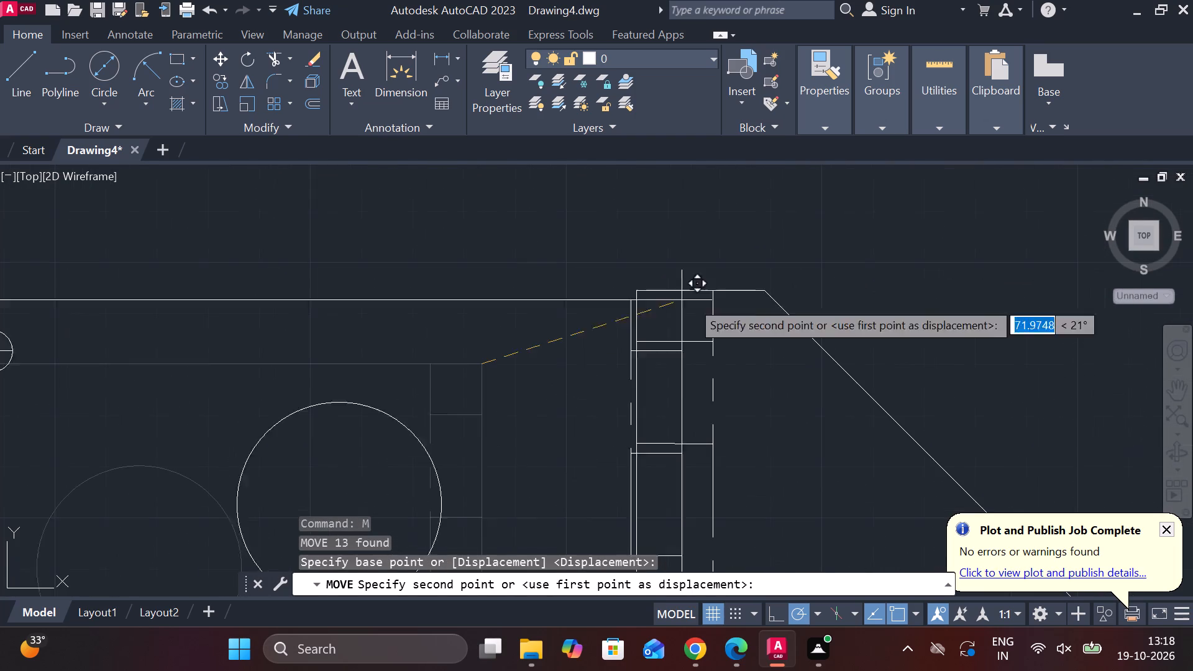
pyautogui.click(715, 290)
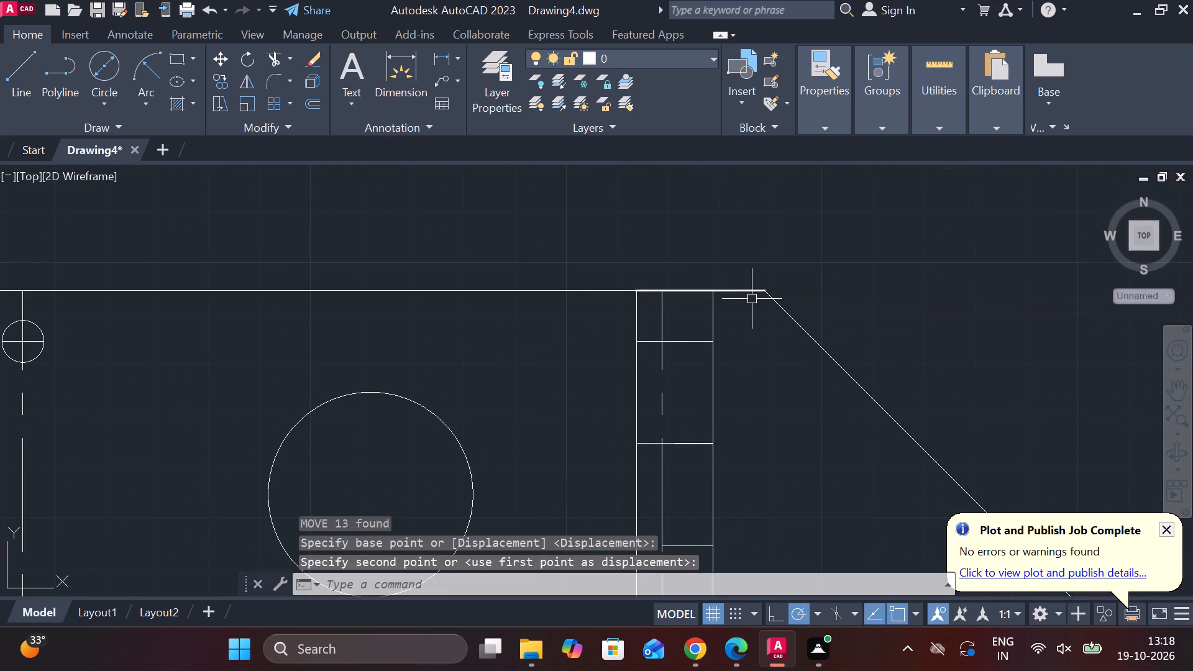
# Examine the joined part 1 and part 5 copies and compare them with the dimensioned part views.
pyautogui.scroll(-3, 762, 306)
pyautogui.moveTo(850, 382); pyautogui.dragTo(614, 373, button='middle')
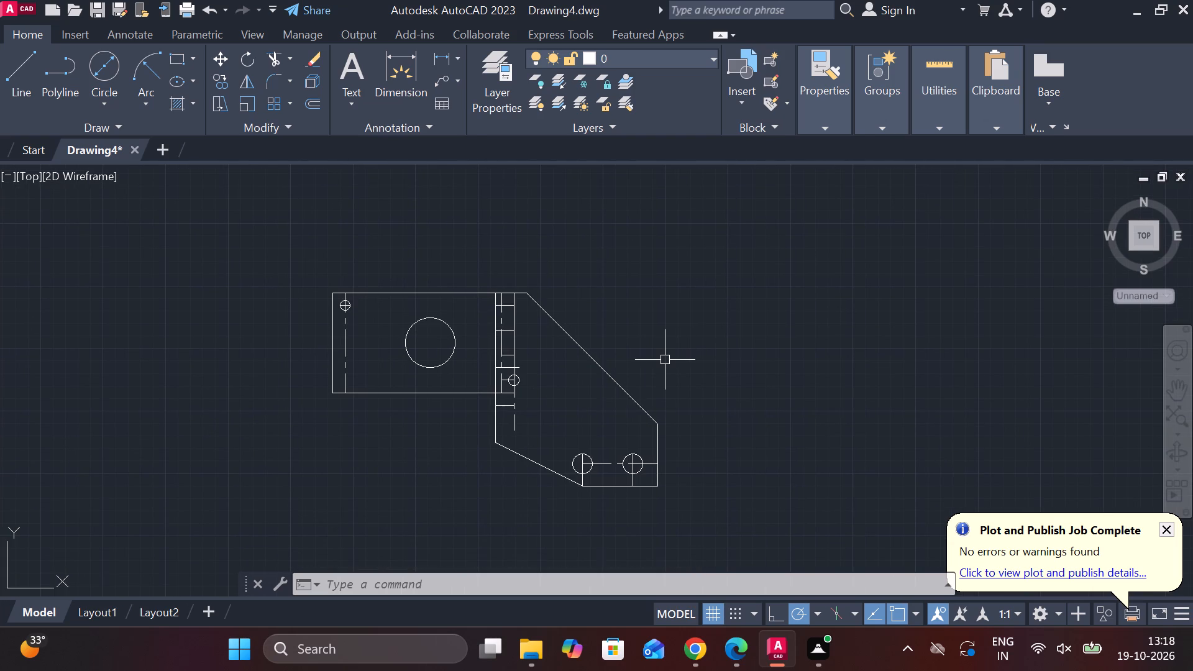
pyautogui.scroll(1, 506, 382)
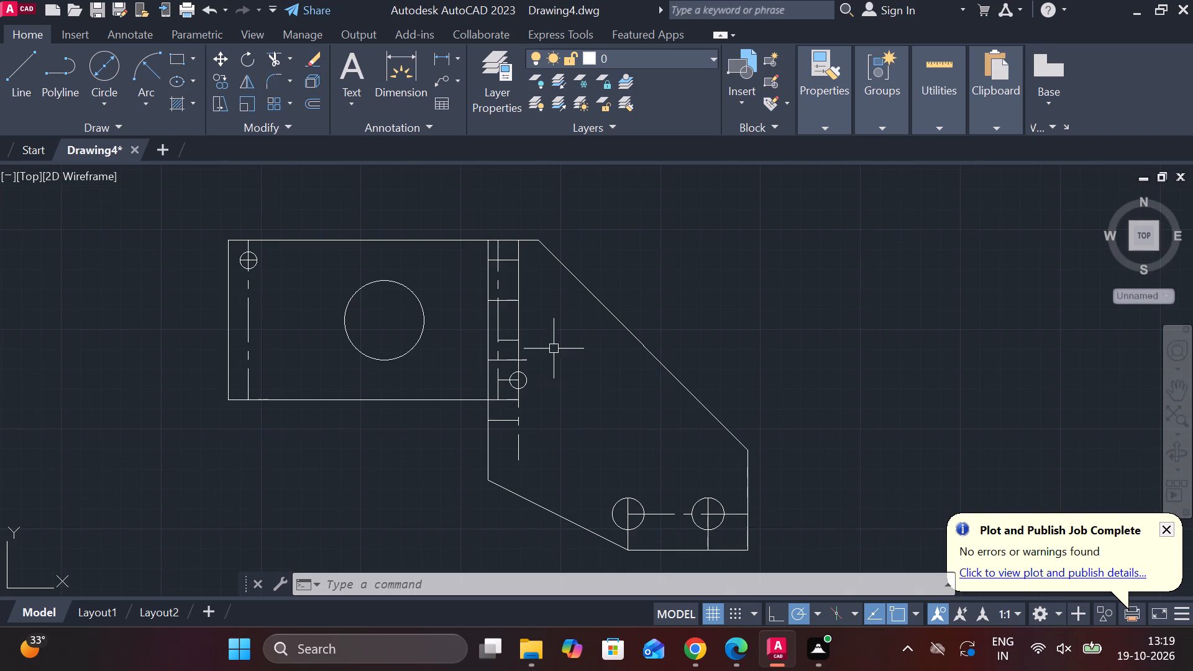
pyautogui.scroll(2, 549, 326)
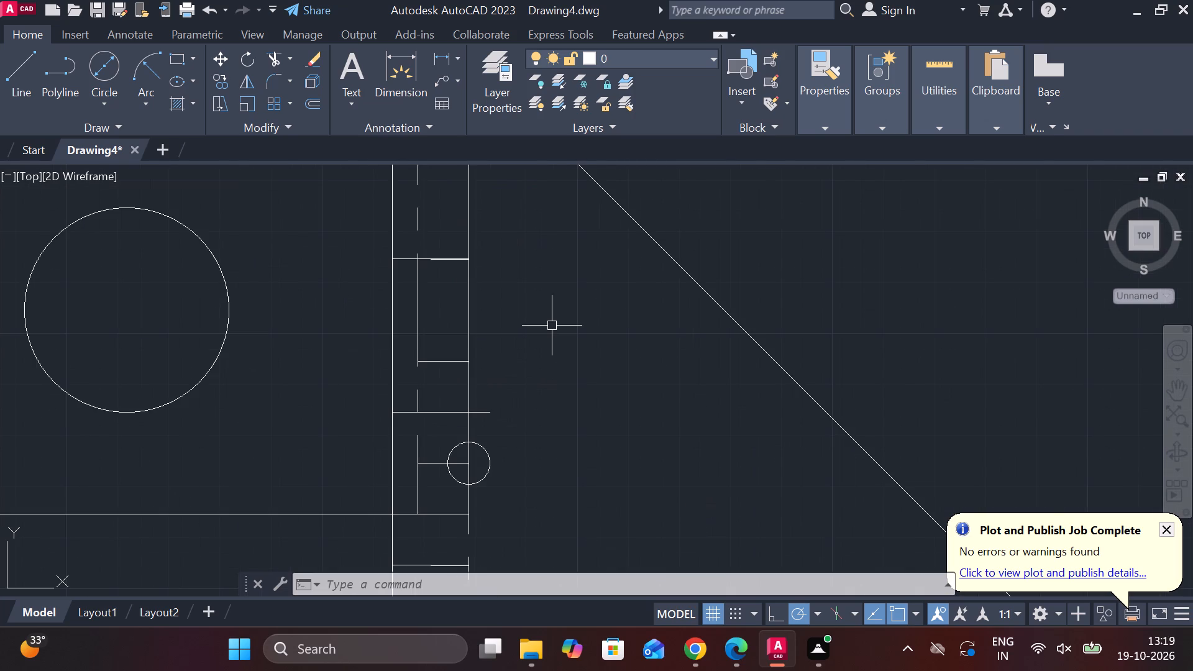
pyautogui.scroll(-1, 559, 345)
pyautogui.scroll(-2, 751, 526)
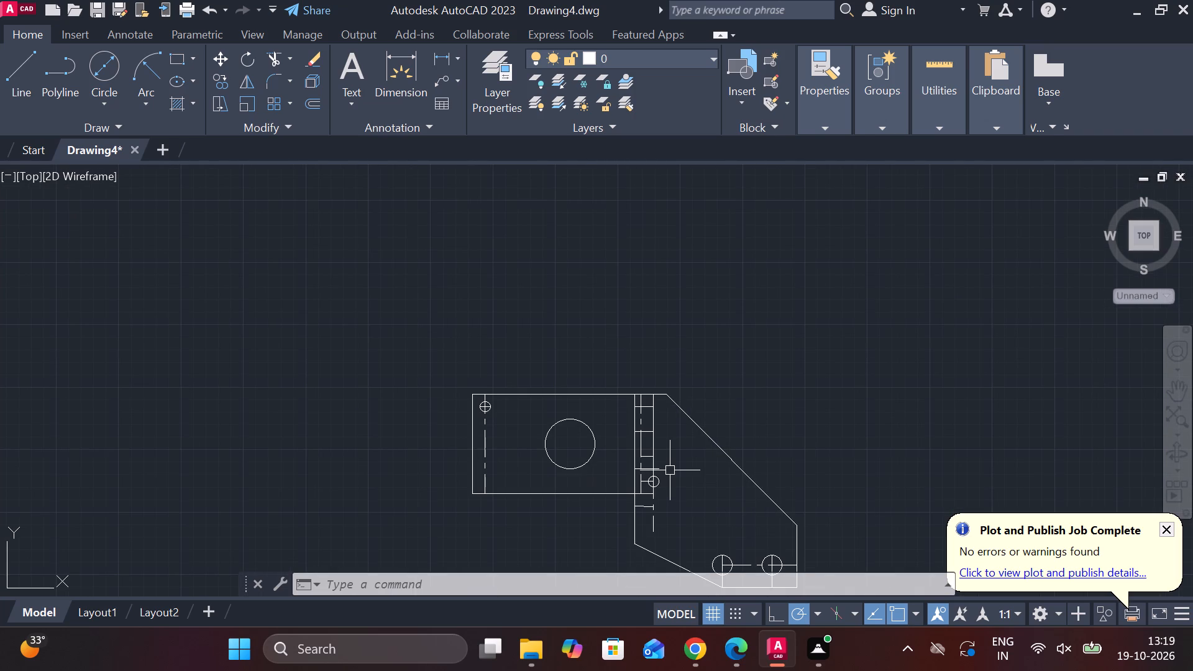
pyautogui.scroll(-3, 669, 470)
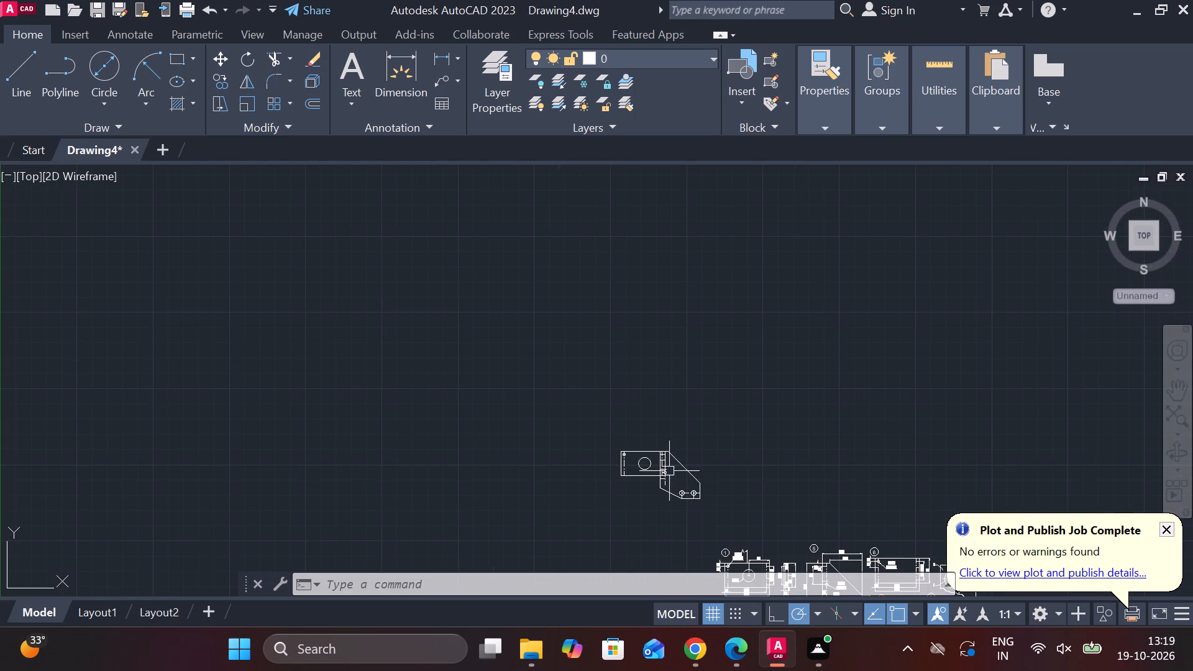
pyautogui.scroll(-2, 592, 396)
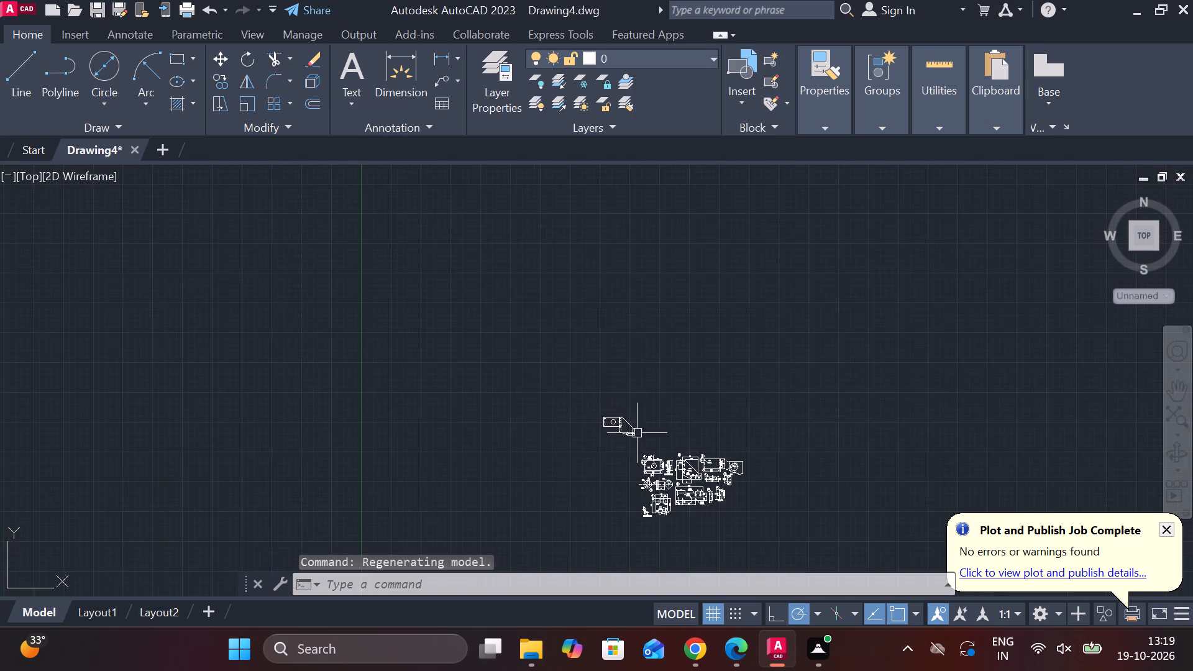
pyautogui.scroll(3, 652, 452)
pyautogui.moveTo(652, 465); pyautogui.dragTo(559, 278, button='middle')
pyautogui.scroll(2, 645, 345)
pyautogui.scroll(-1, 645, 345)
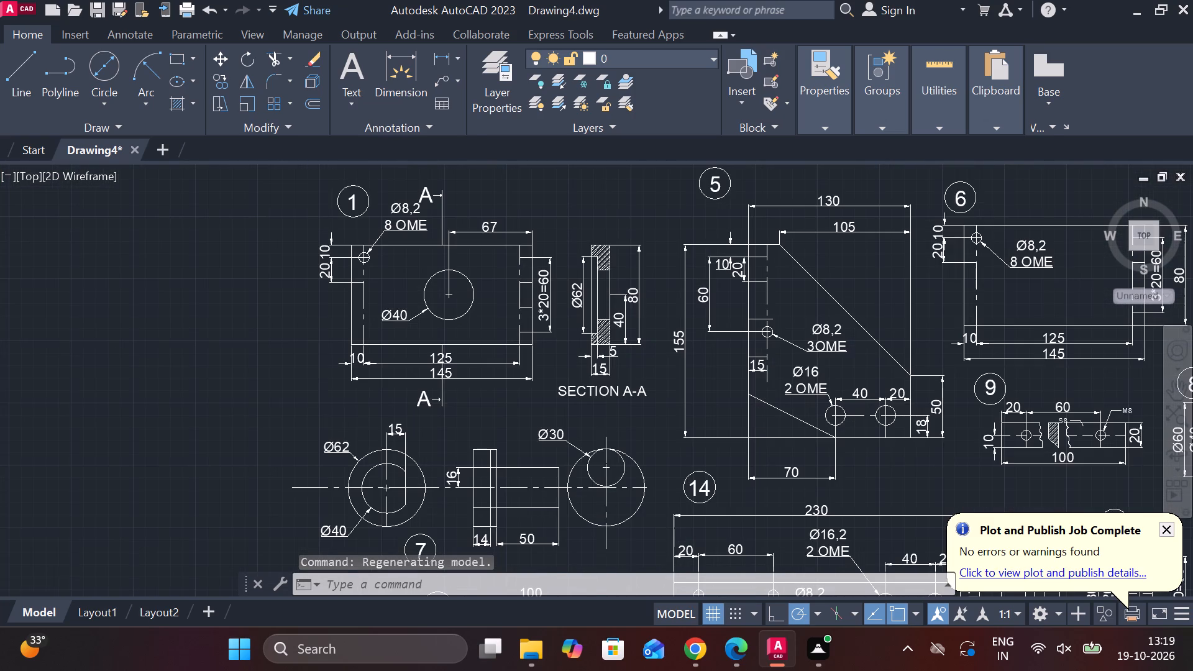
pyautogui.moveTo(858, 410); pyautogui.dragTo(800, 350, button='middle')
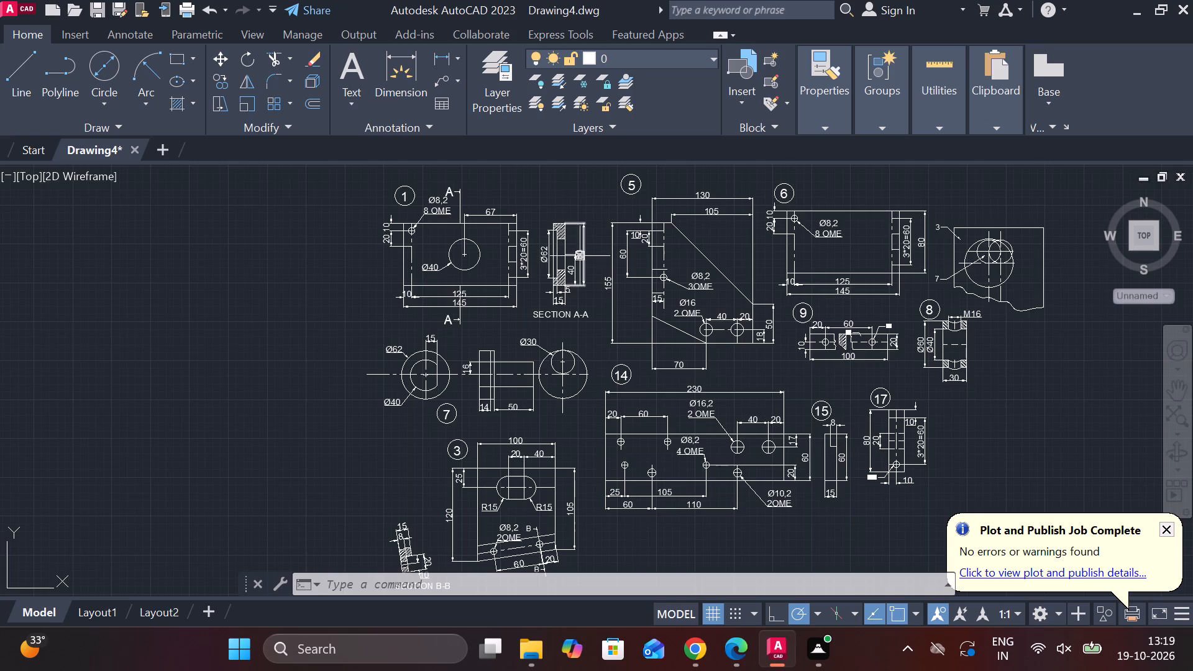
pyautogui.moveTo(605, 234); pyautogui.dragTo(796, 469, button='middle')
pyautogui.moveTo(561, 256); pyautogui.dragTo(607, 281, button='middle')
pyautogui.scroll(1, 462, 205)
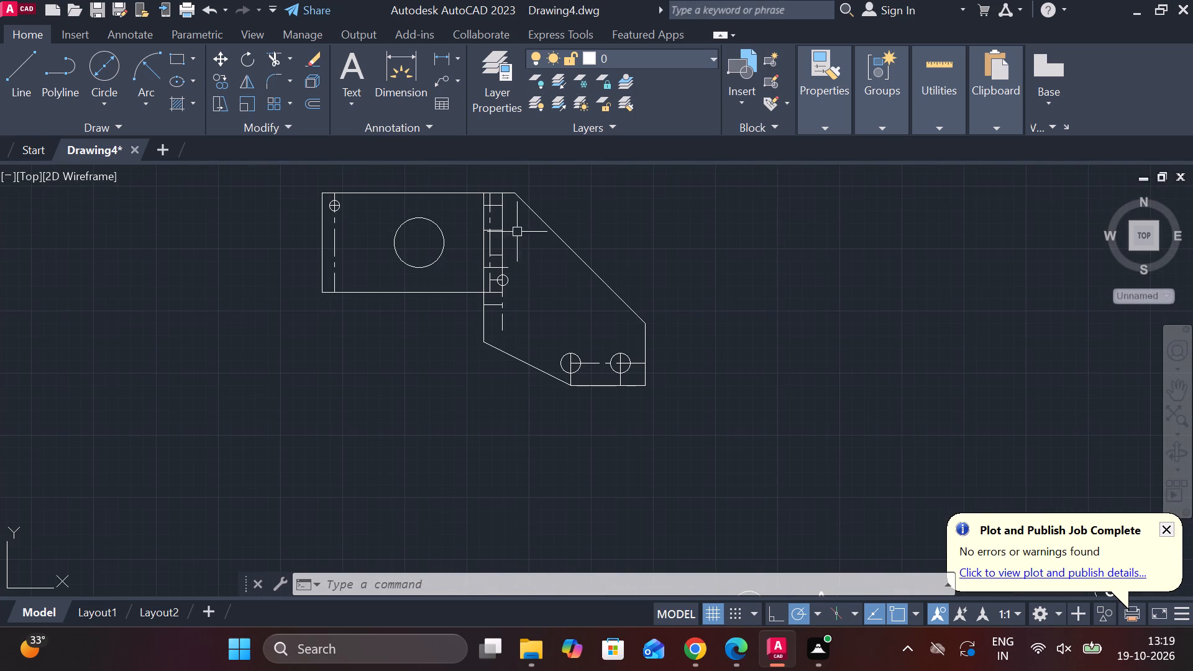
pyautogui.scroll(-2, 593, 277)
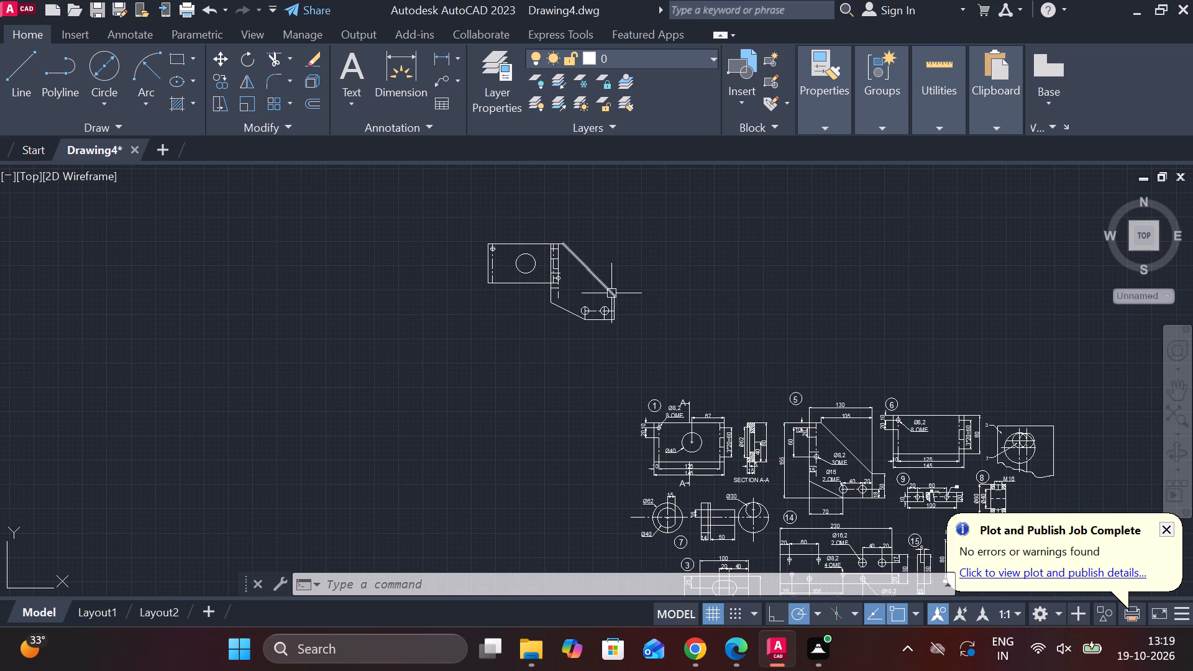
pyautogui.scroll(1, 607, 287)
pyautogui.scroll(1, 575, 223)
pyautogui.scroll(-1, 575, 223)
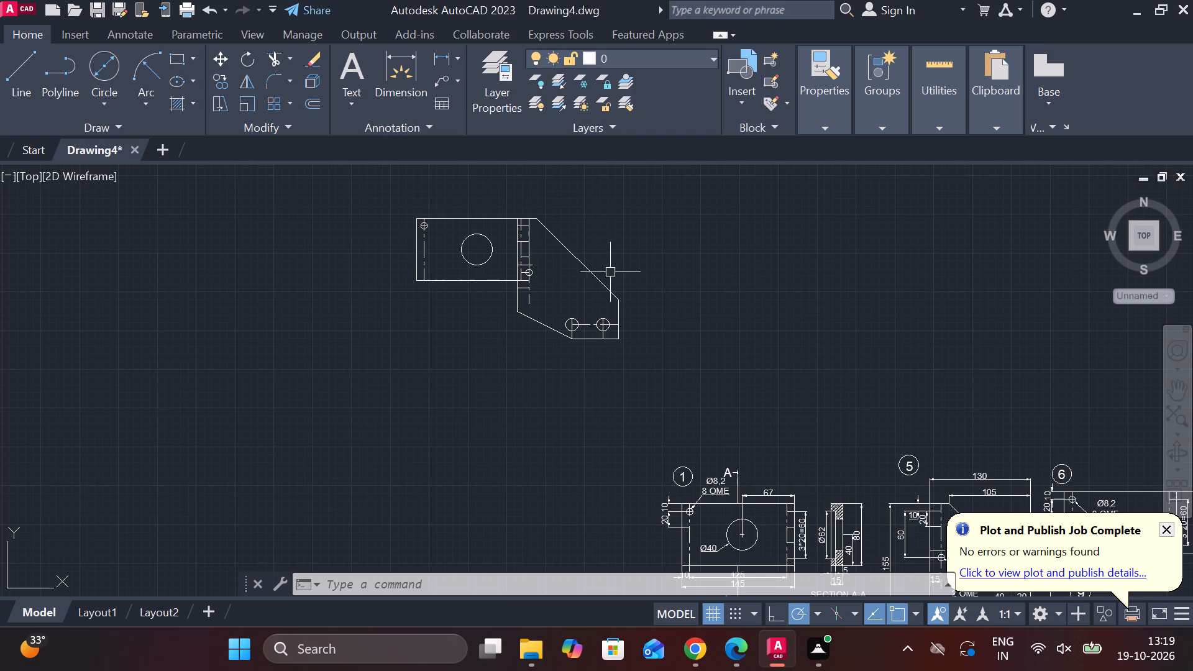
pyautogui.scroll(2, 443, 276)
pyautogui.moveTo(453, 276); pyautogui.dragTo(490, 339, button='middle')
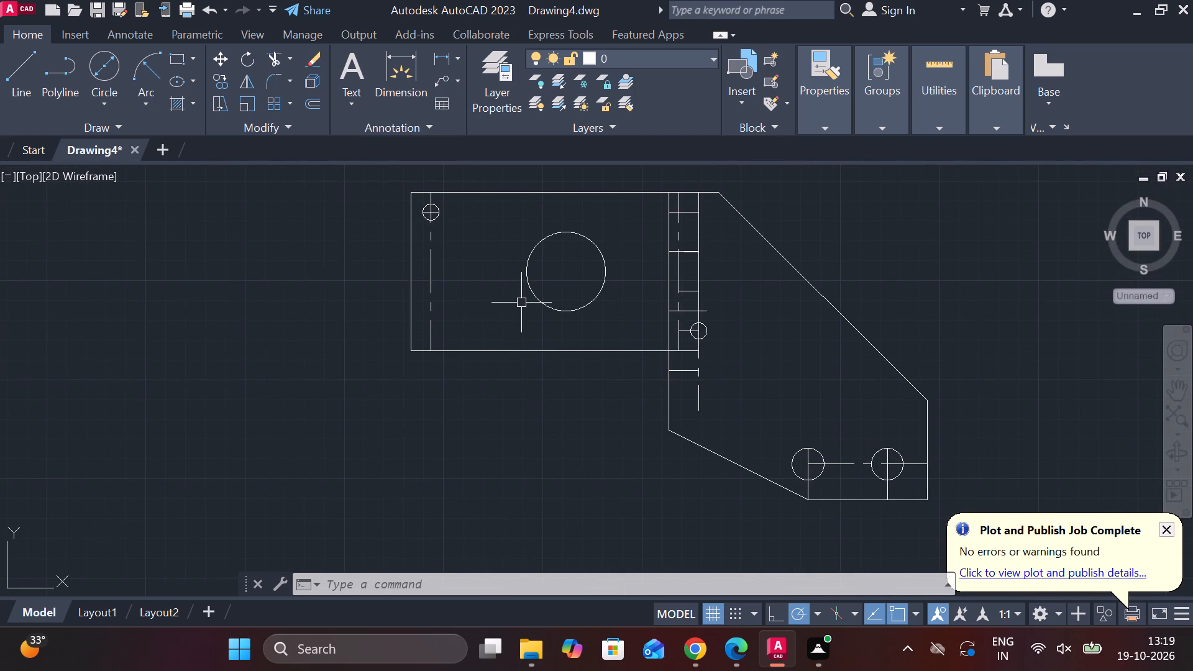
pyautogui.scroll(-1, 482, 280)
pyautogui.scroll(1, 542, 329)
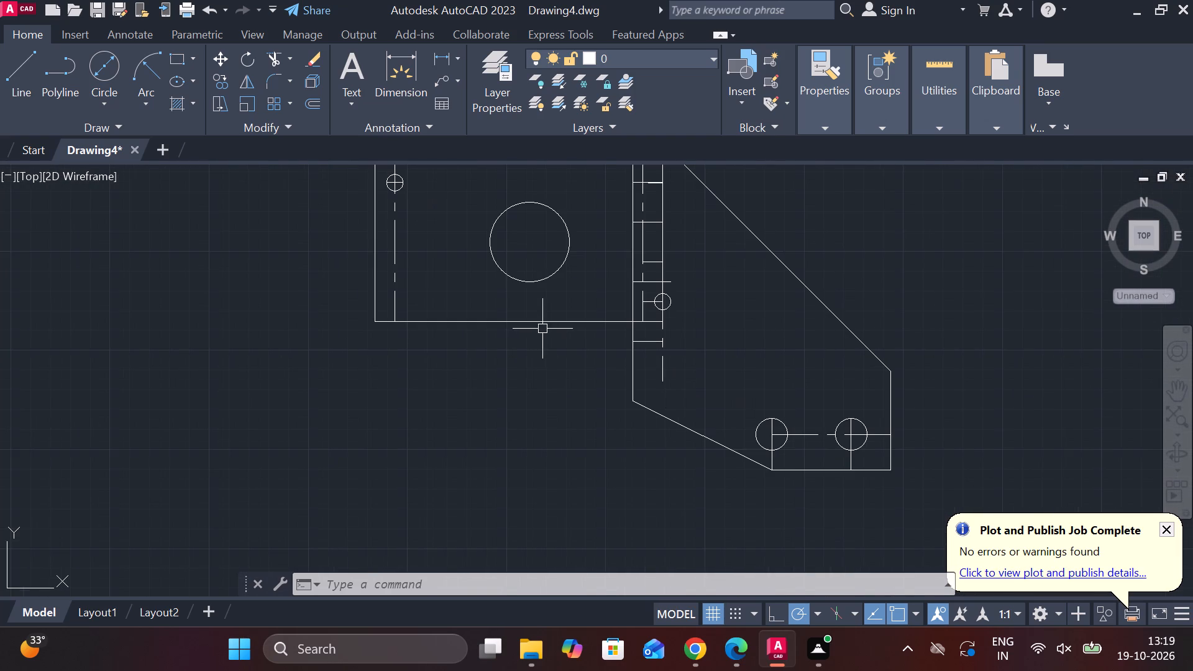
pyautogui.moveTo(539, 355); pyautogui.dragTo(459, 389, button='middle')
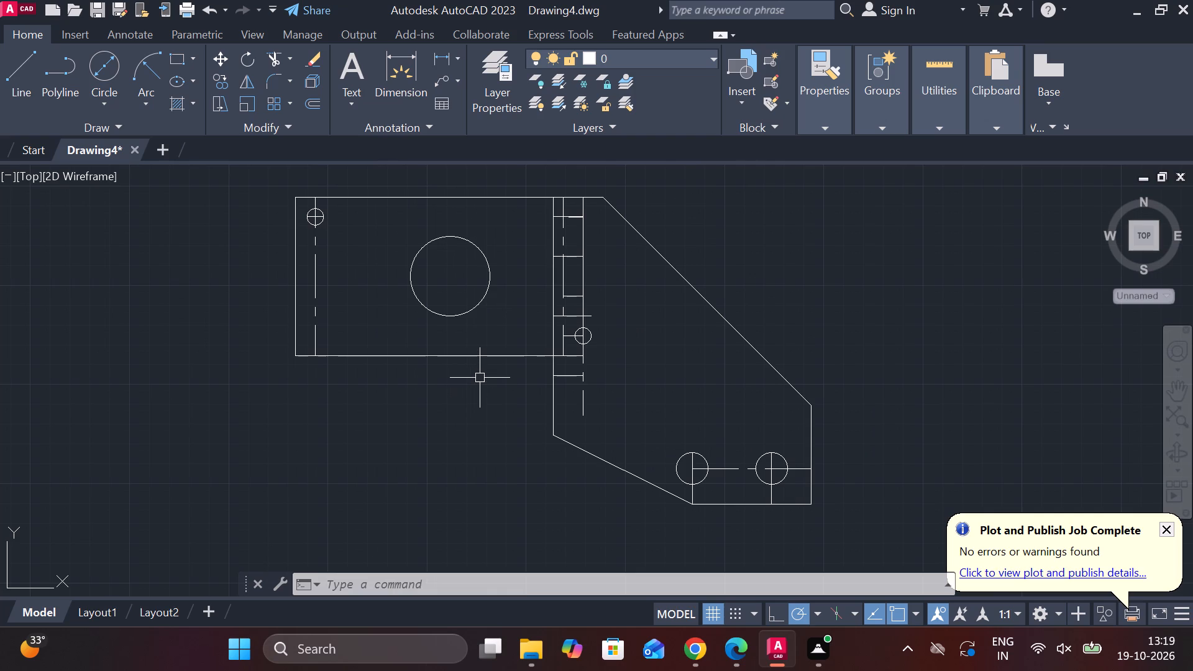
pyautogui.scroll(-1, 517, 491)
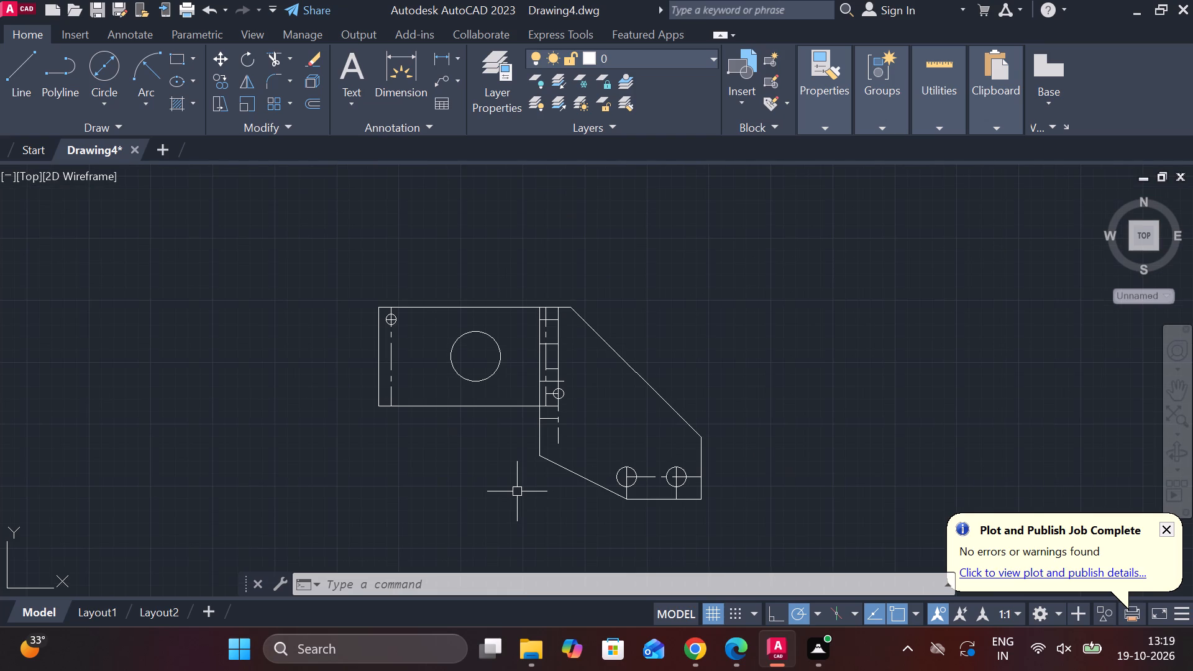
pyautogui.scroll(-1, 517, 491)
pyautogui.moveTo(529, 485); pyautogui.dragTo(531, 281, button='middle')
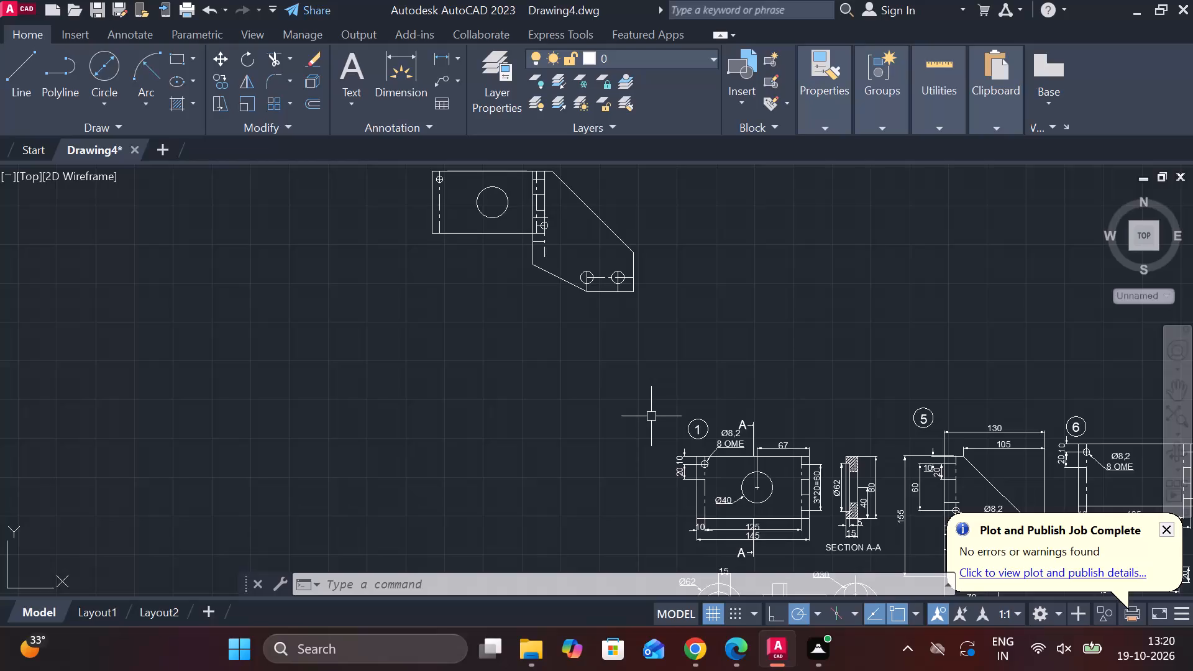
# Copy the part 14 view with its hole dimensions to the empty area left of the dimensioned part 1 view.
pyautogui.scroll(-1, 651, 416)
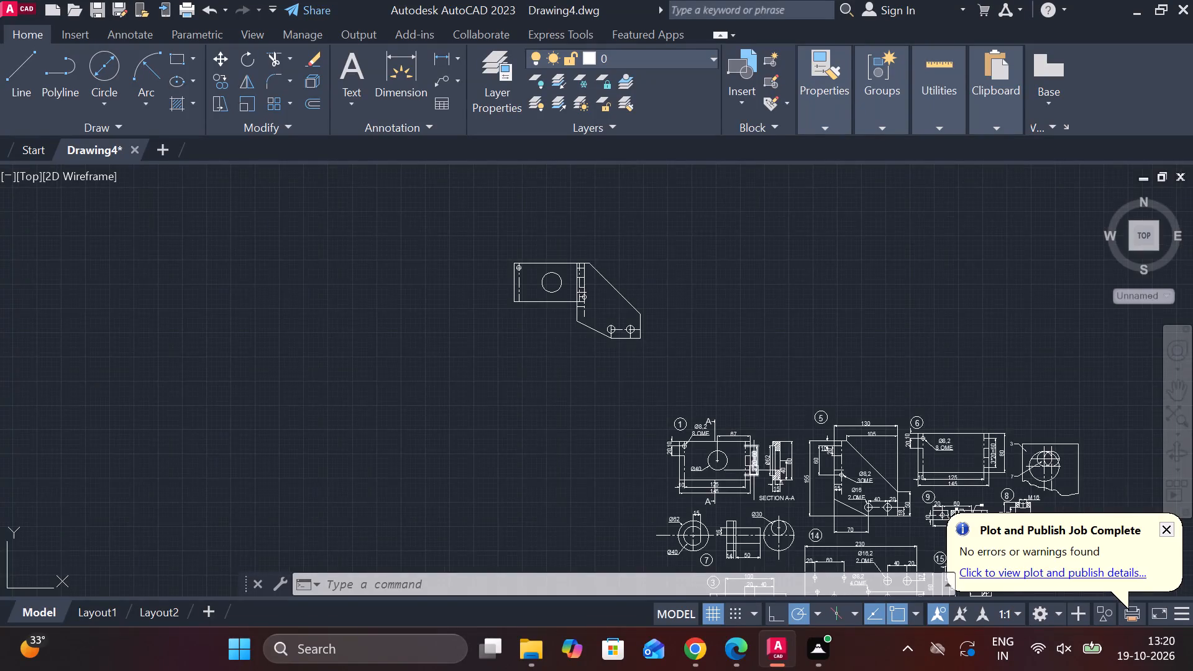
pyautogui.moveTo(757, 472); pyautogui.dragTo(646, 285, button='middle')
pyautogui.scroll(2, 656, 437)
pyautogui.moveTo(777, 418); pyautogui.dragTo(700, 414, button='middle')
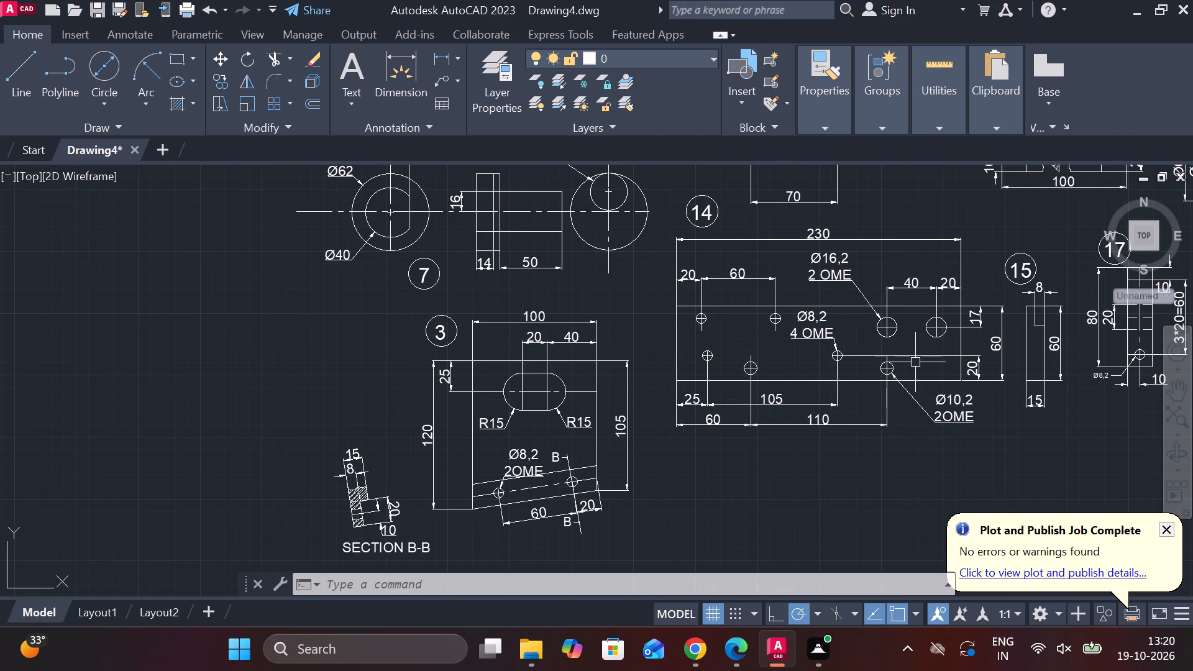
pyautogui.moveTo(913, 361); pyautogui.dragTo(866, 390, button='middle')
pyautogui.click(628, 259)
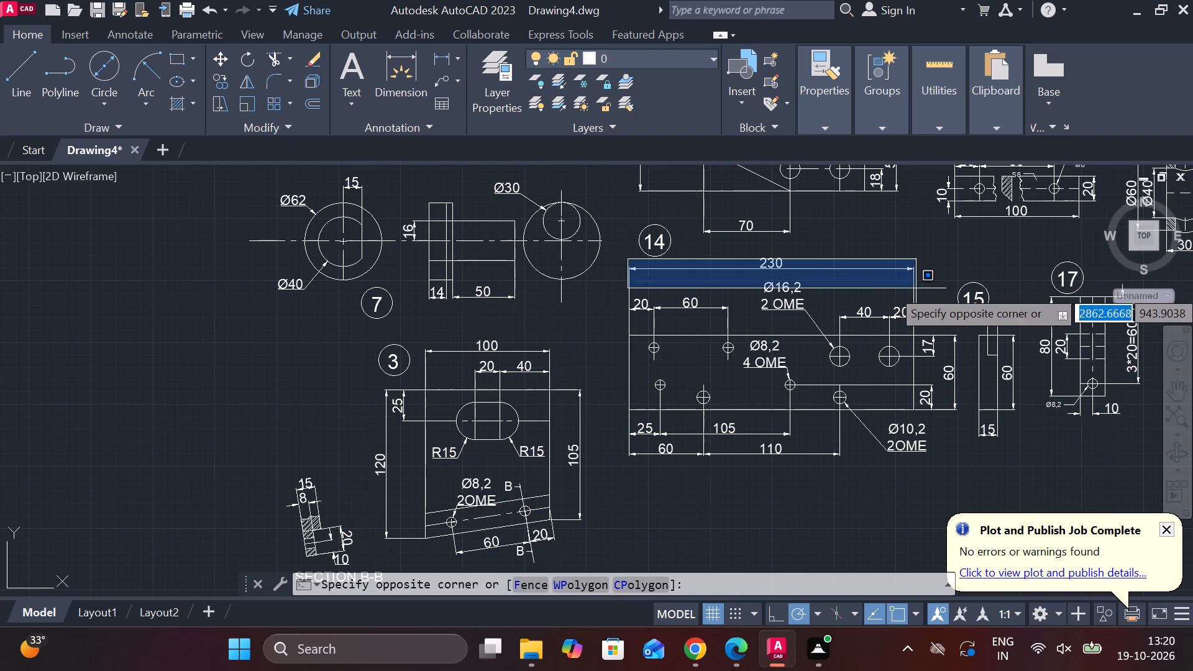
pyautogui.click(962, 480)
pyautogui.write('CO')
pyautogui.press('Return')
pyautogui.click(871, 470)
pyautogui.scroll(-2, 881, 465)
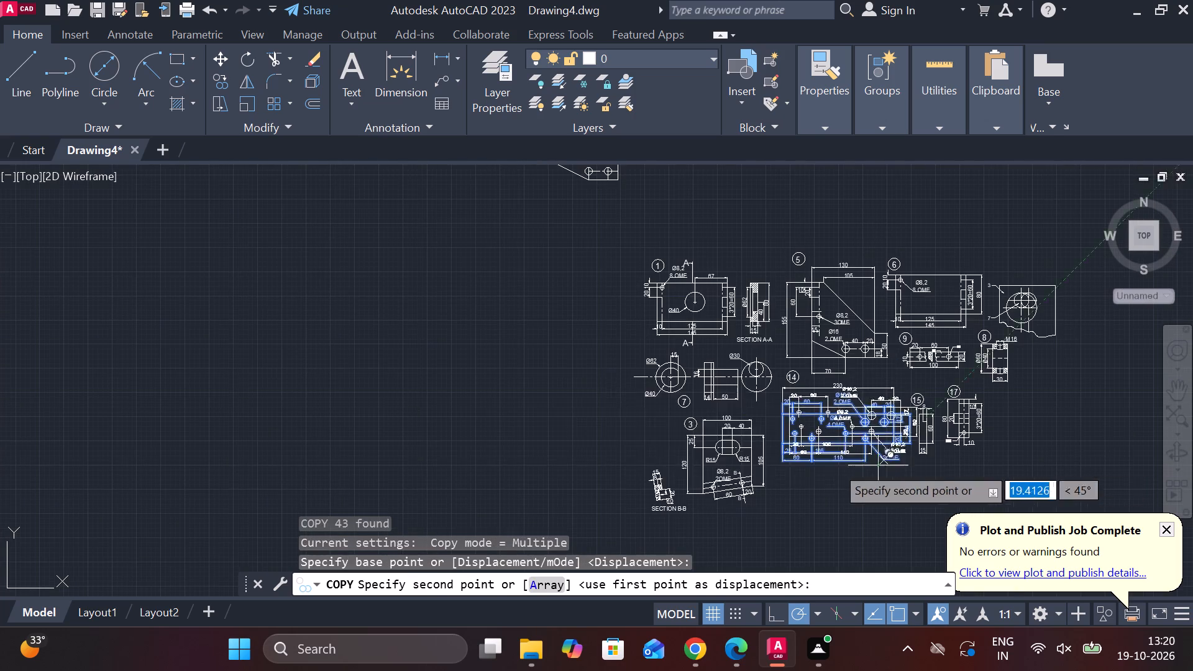
pyautogui.click(559, 325)
pyautogui.scroll(2, 559, 325)
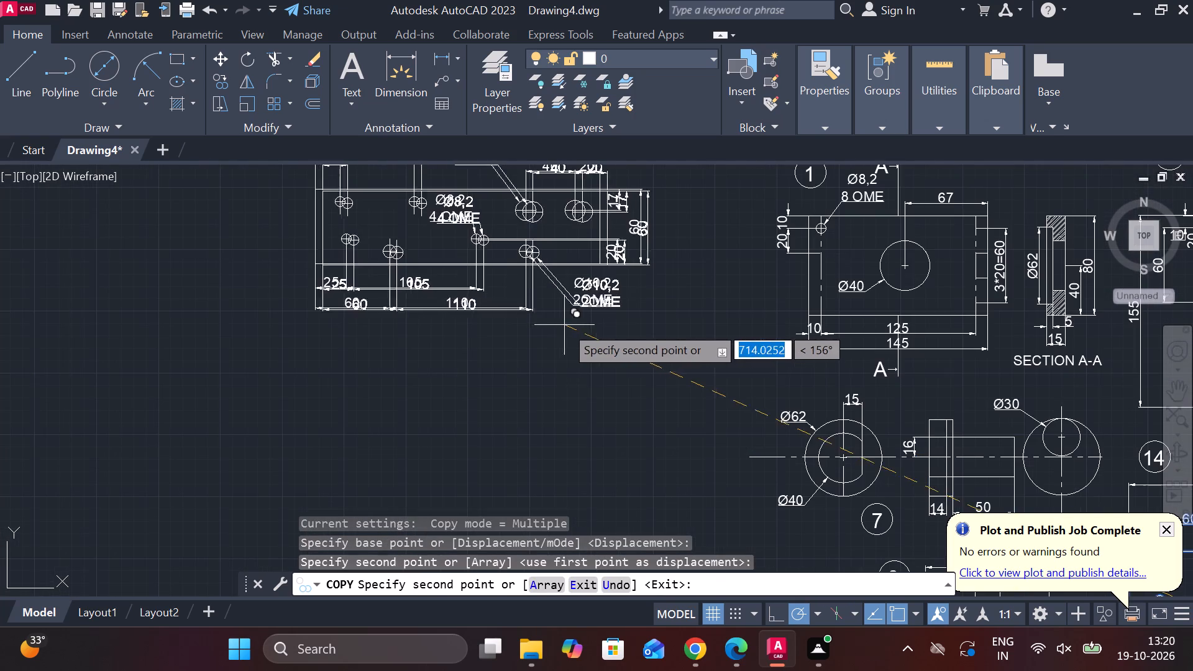
pyautogui.press('Escape')
# Erase the part 14 copy's lower 25, 105, 60 and 110, upper 60 and both 20 dimensions, and the Ø10,2 and Ø16,2 leaders.
pyautogui.moveTo(564, 367); pyautogui.dragTo(603, 437, button='middle')
pyautogui.click(618, 367)
pyautogui.moveTo(536, 377); pyautogui.dragTo(529, 377)
pyautogui.moveTo(439, 356); pyautogui.dragTo(418, 354)
pyautogui.moveTo(385, 352); pyautogui.dragTo(380, 361)
pyautogui.click(372, 372)
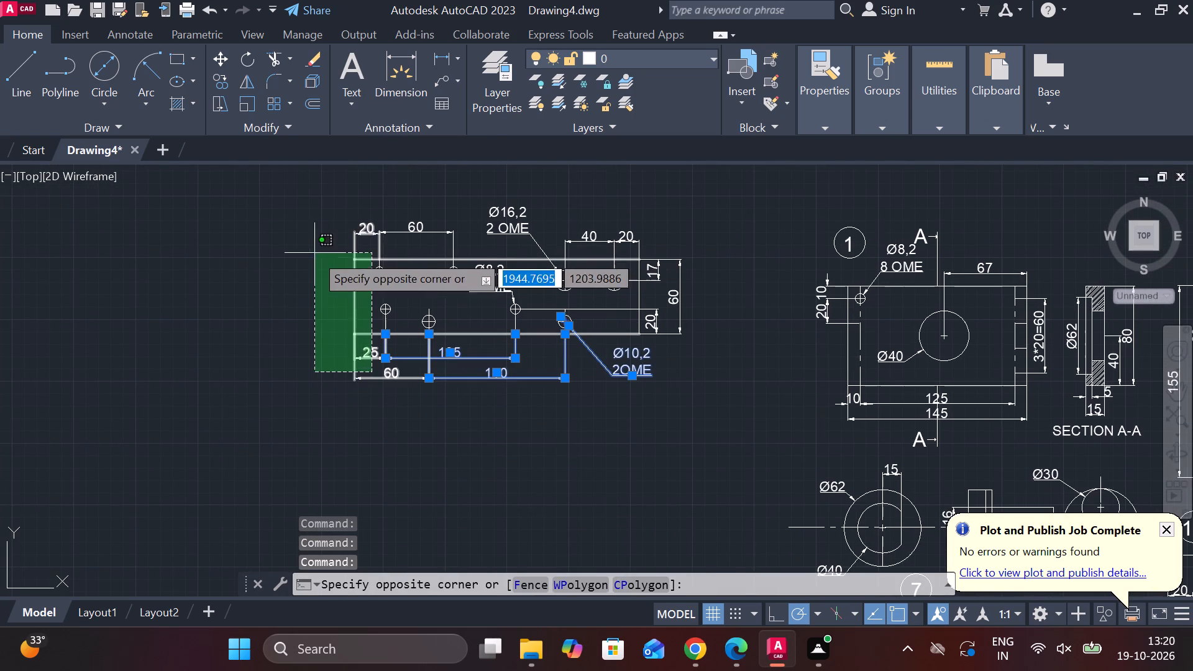
pyautogui.click(327, 335)
pyautogui.click(369, 229)
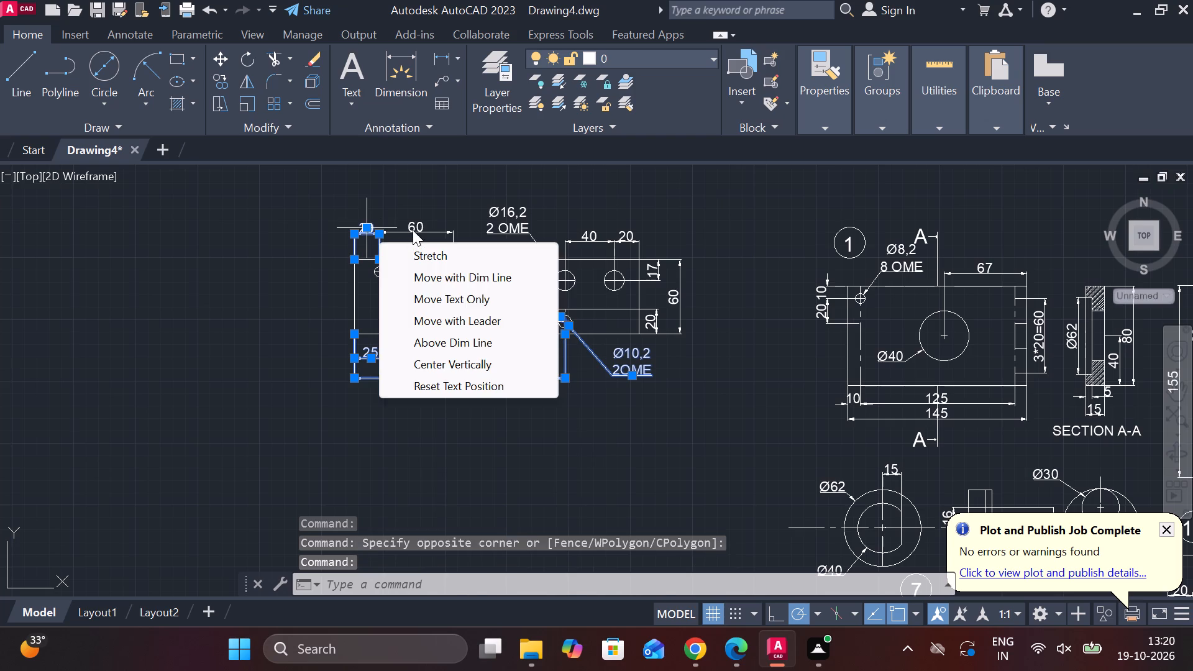
pyautogui.click(413, 230)
pyautogui.click(413, 226)
pyautogui.click(485, 216)
pyautogui.click(502, 212)
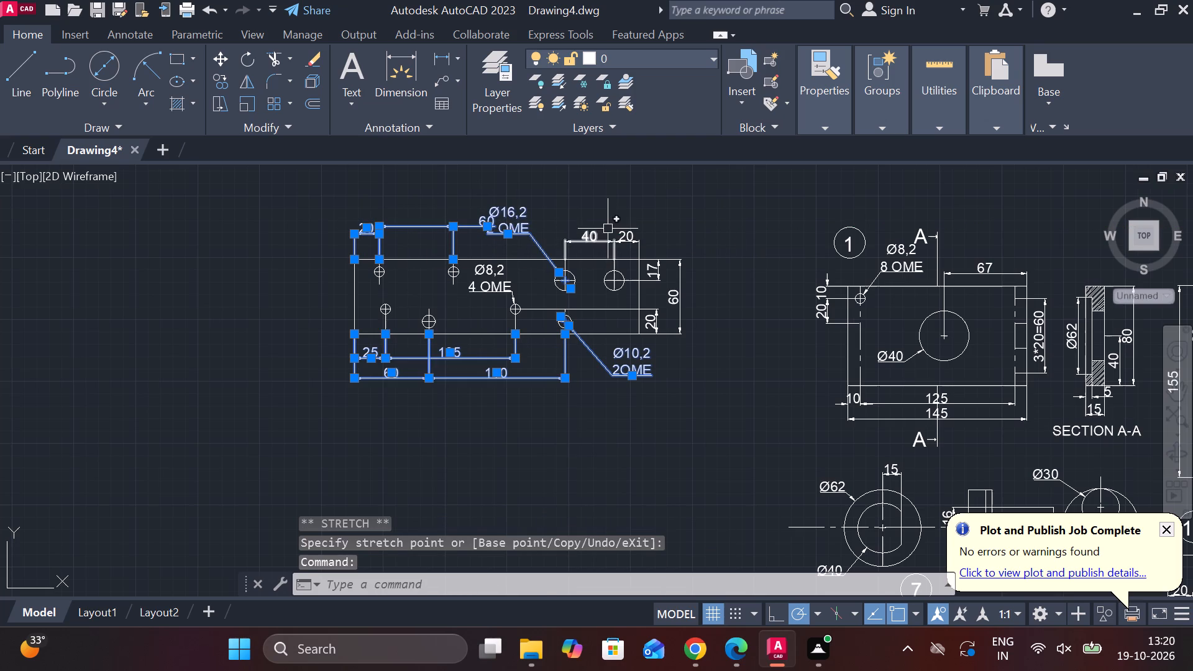
pyautogui.click(611, 229)
pyautogui.click(597, 235)
pyautogui.click(624, 240)
pyautogui.write('E')
pyautogui.press('space')
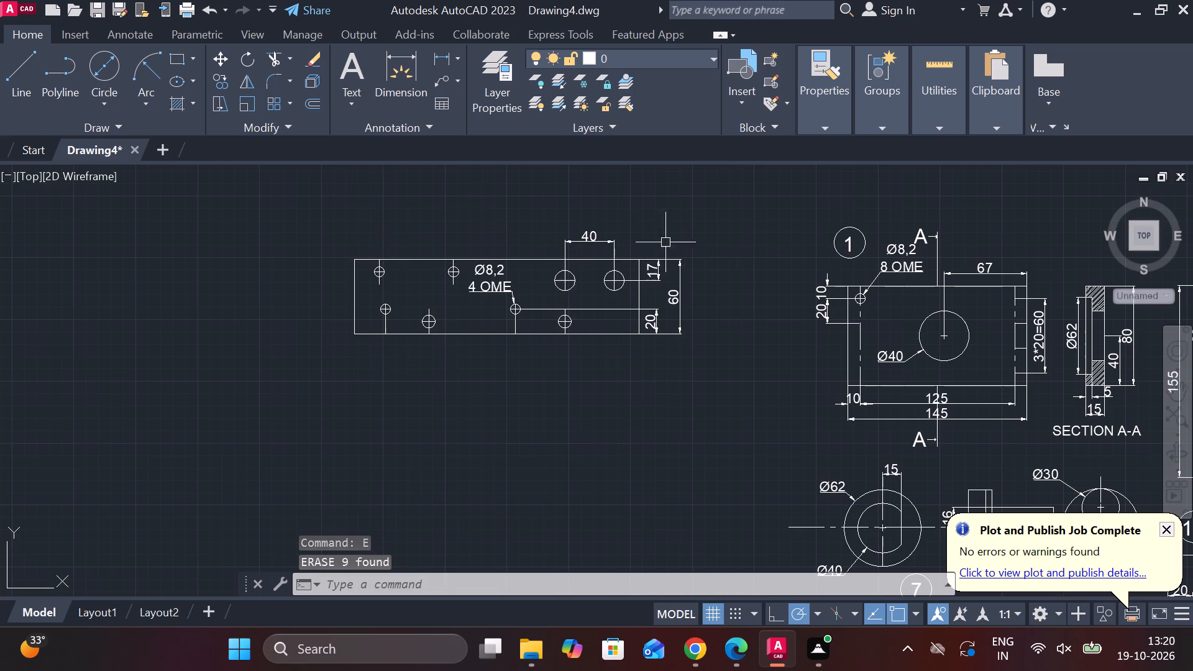
# Erase the remaining Ø8,2 leader and the 40, 17, 60 and 20 dimensions from the part 14 copy.
pyautogui.click(490, 283)
pyautogui.click(579, 240)
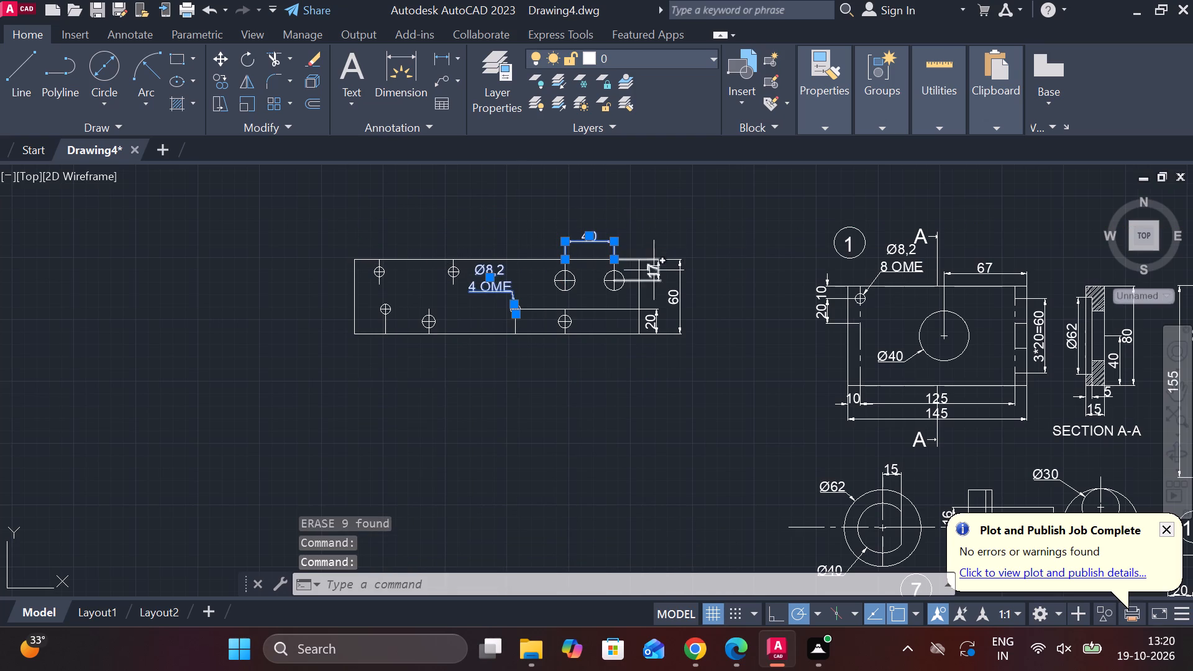
pyautogui.click(654, 276)
pyautogui.click(670, 295)
pyautogui.click(659, 321)
pyautogui.write('E')
pyautogui.press('space')
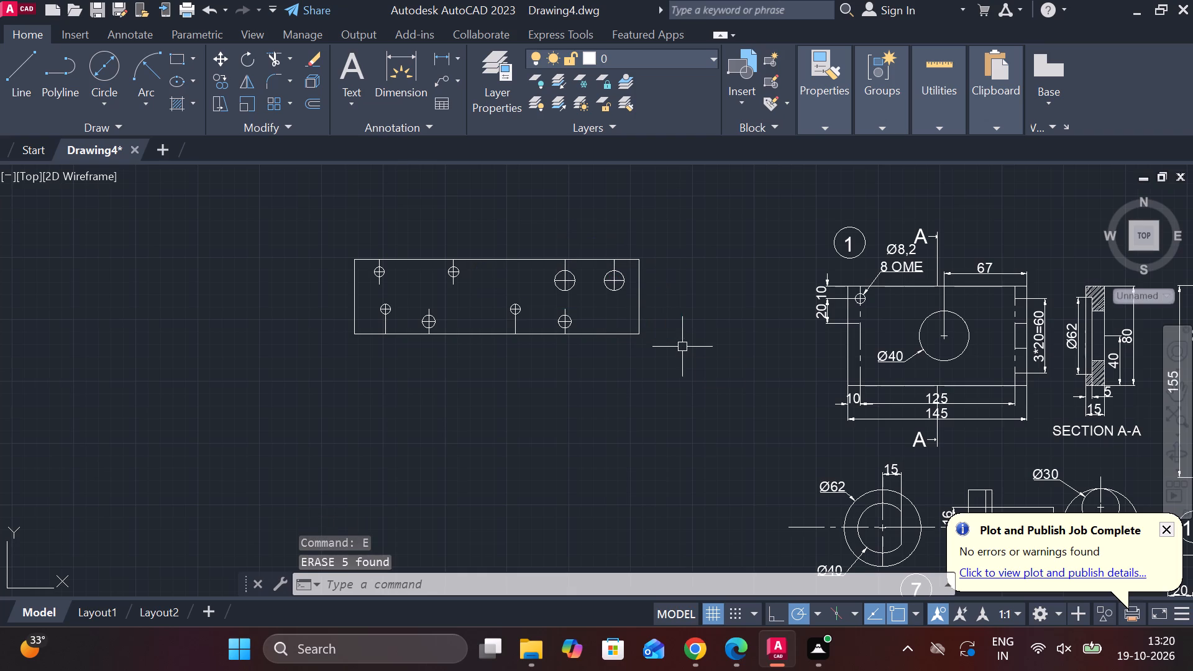
# Move the whole undimensioned part 14 copy to the empty space just below the part 5 copy.
pyautogui.moveTo(304, 235); pyautogui.dragTo(366, 253)
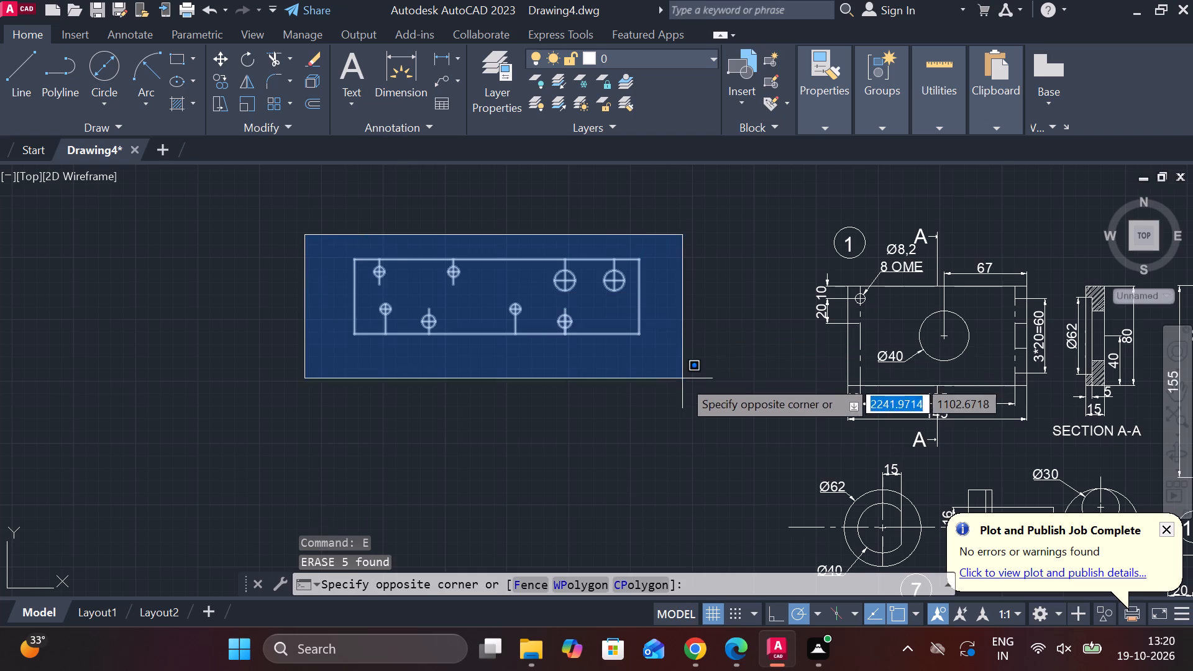
pyautogui.click(682, 379)
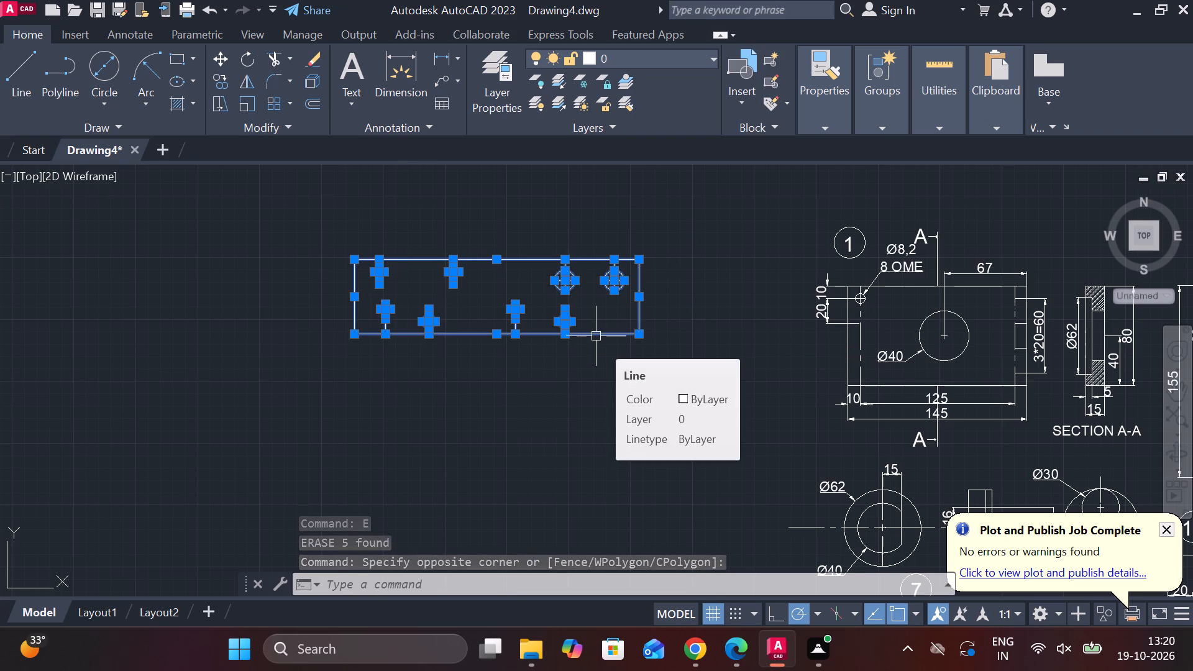
pyautogui.scroll(2, 644, 272)
pyautogui.press('m')
pyautogui.press('Return')
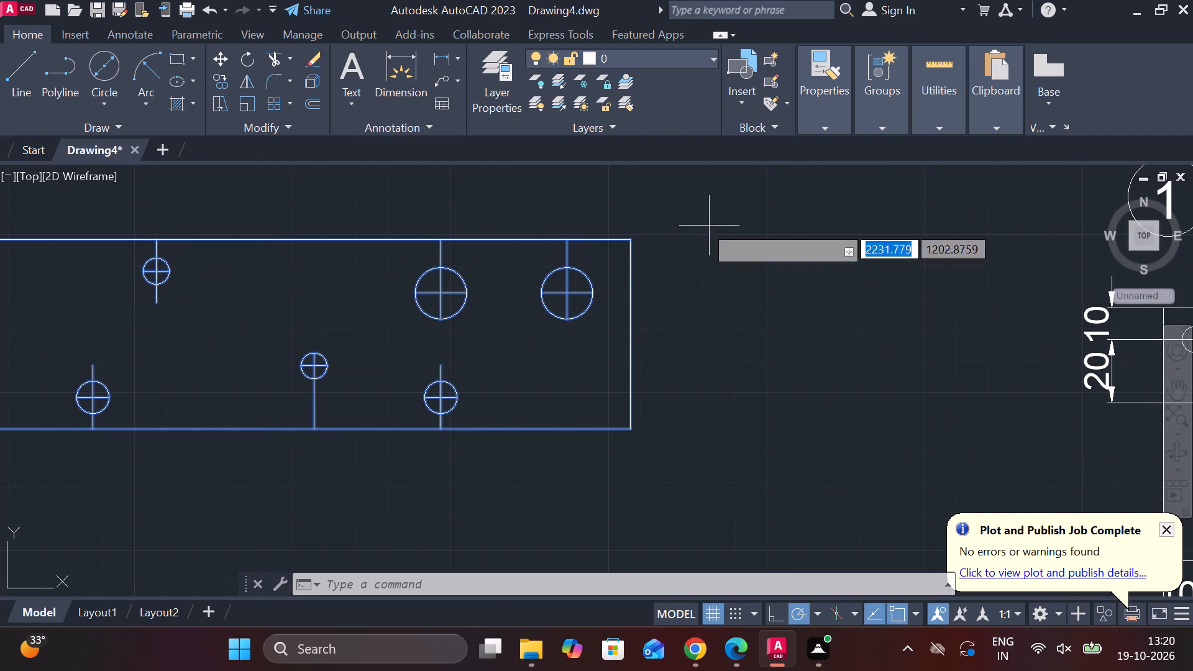
pyautogui.click(565, 245)
pyautogui.scroll(-2, 588, 256)
pyautogui.moveTo(656, 242); pyautogui.dragTo(482, 379, button='middle')
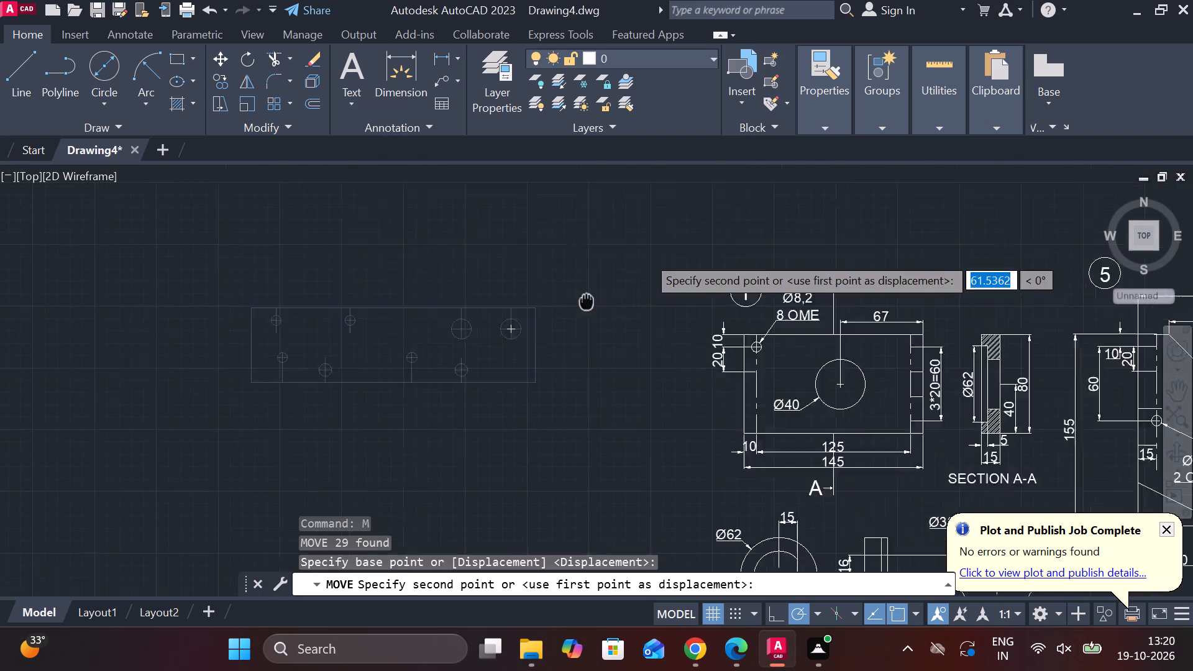
pyautogui.moveTo(482, 379); pyautogui.dragTo(465, 398, button='middle')
pyautogui.scroll(-1, 729, 231)
pyautogui.moveTo(724, 221); pyautogui.dragTo(743, 354, button='middle')
pyautogui.scroll(3, 541, 304)
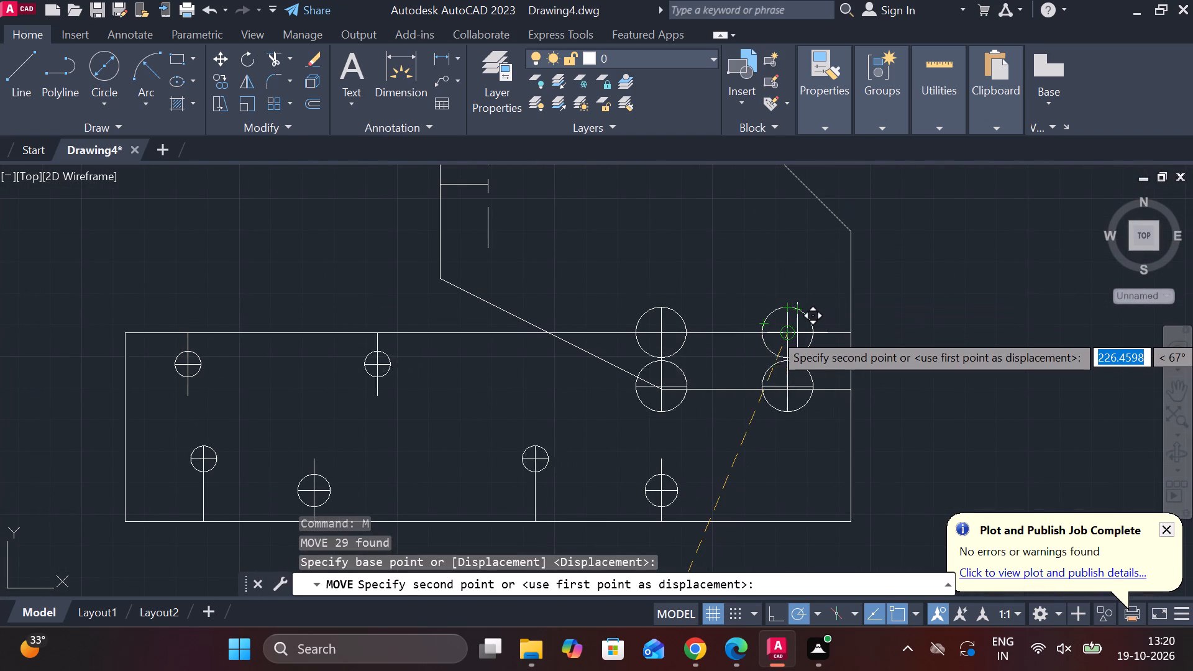
pyautogui.moveTo(774, 419); pyautogui.dragTo(739, 341, button='middle')
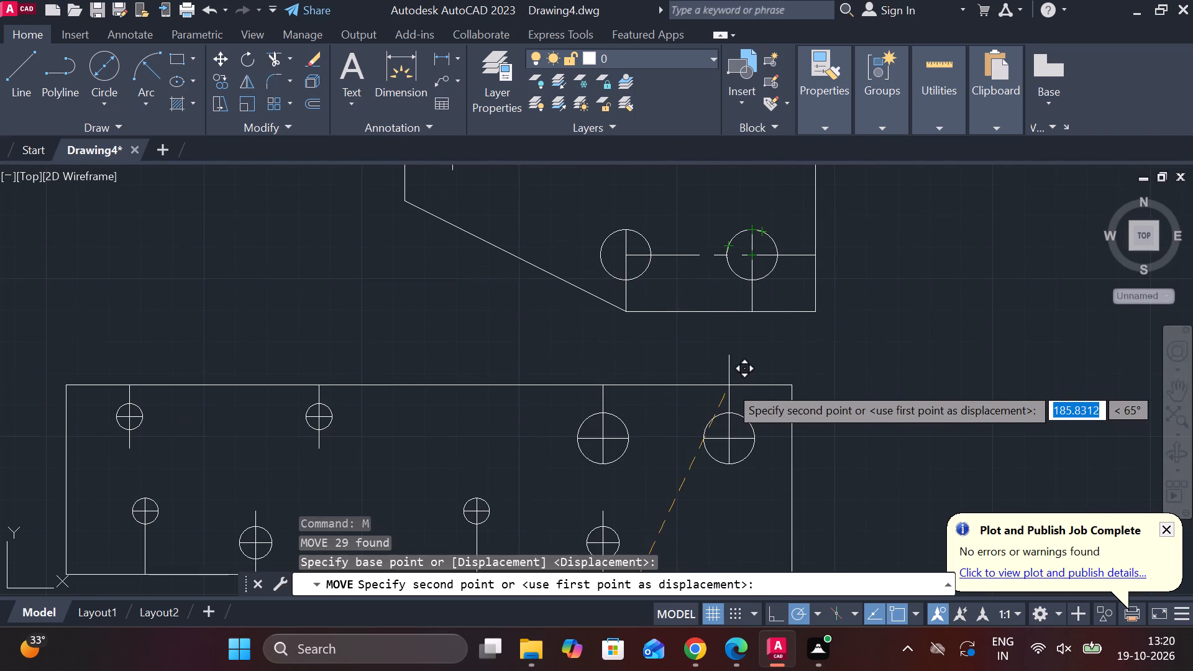
pyautogui.click(729, 379)
# Move the part 14 copy so its rightmost large upper hole is centred on the part 5 copy's rightmost lower hole.
pyautogui.moveTo(768, 355); pyautogui.dragTo(751, 317, button='middle')
pyautogui.scroll(-2, 786, 341)
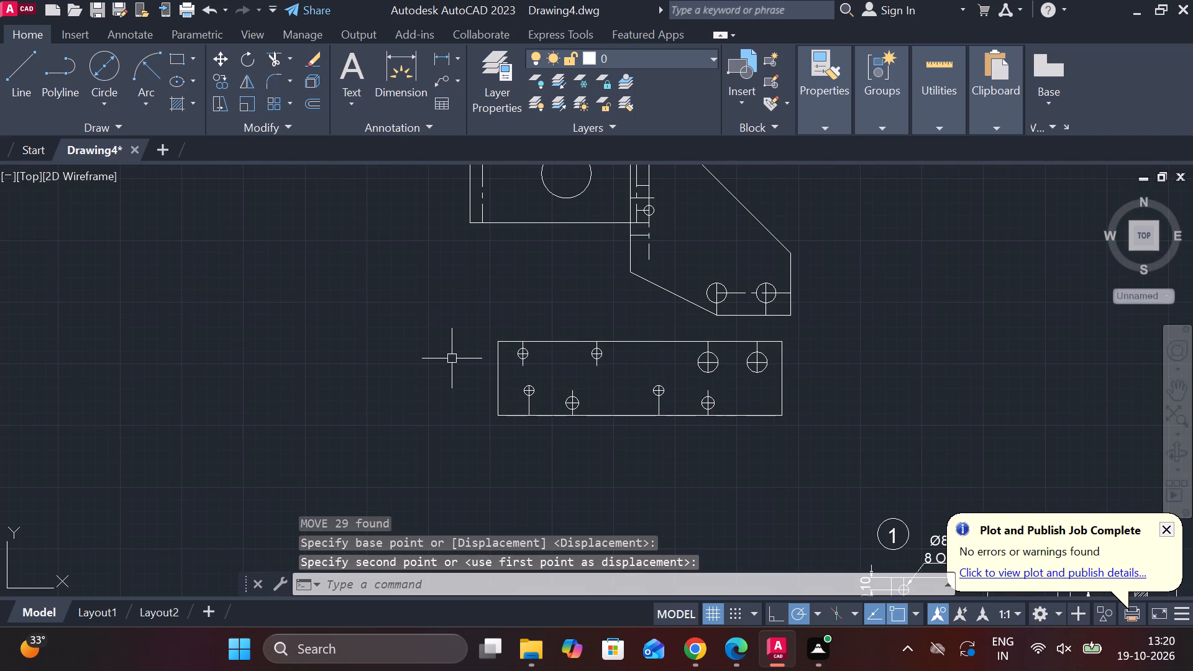
pyautogui.moveTo(483, 321); pyautogui.dragTo(491, 322)
pyautogui.click(862, 468)
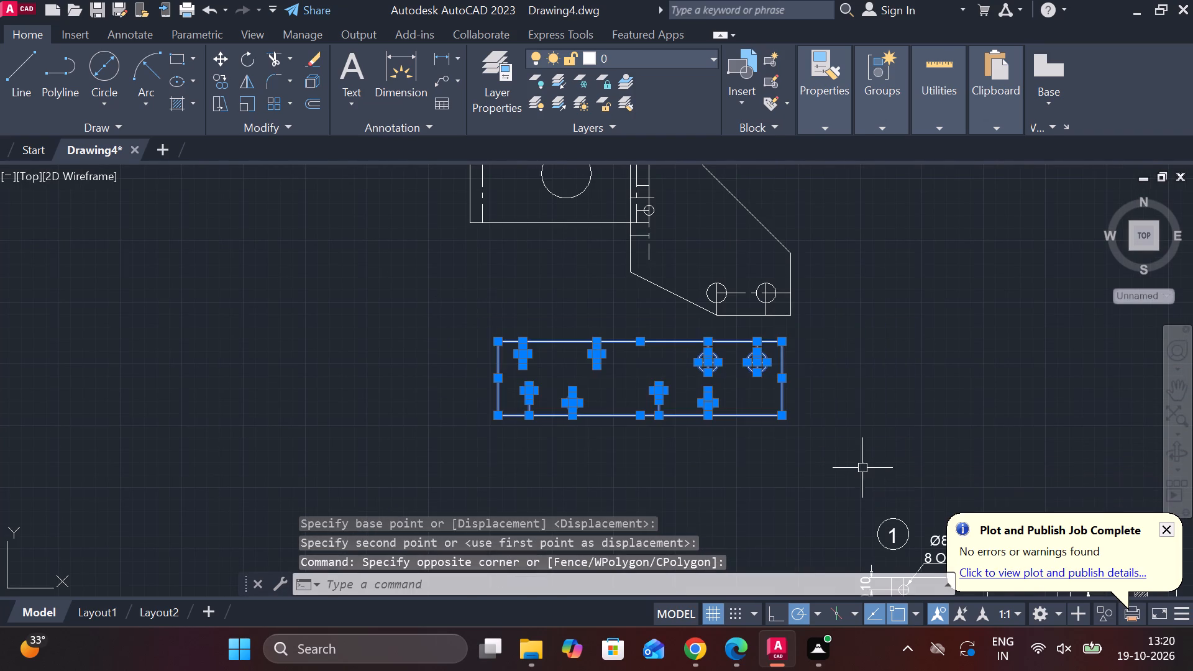
pyautogui.scroll(3, 788, 371)
pyautogui.press('m')
pyautogui.press('Return')
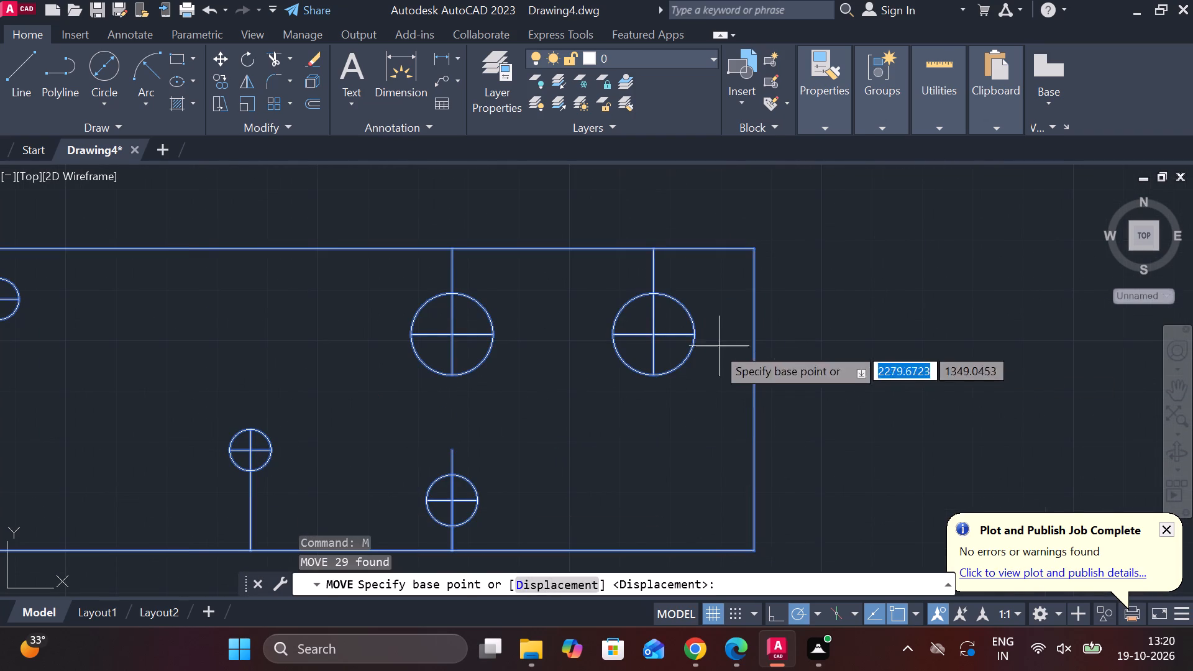
pyautogui.click(662, 340)
pyautogui.moveTo(660, 309); pyautogui.dragTo(611, 495, button='middle')
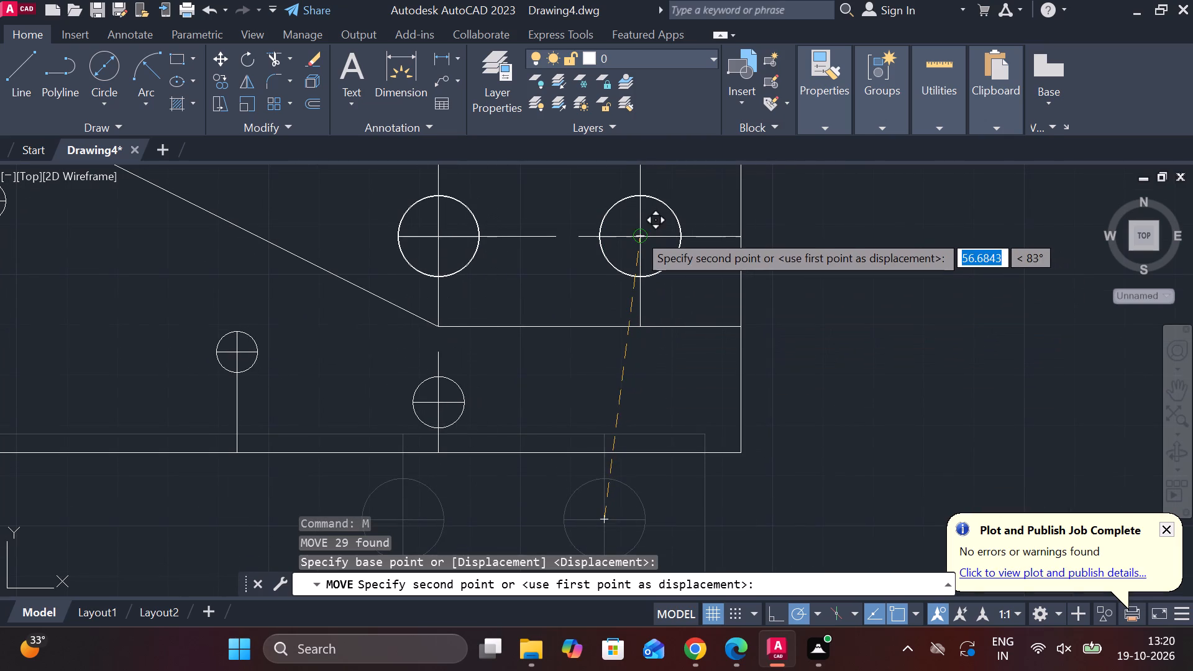
pyautogui.click(638, 233)
# Examine the joined copies of parts 1, 5 and 14 and compare them with the remaining dimensioned part views.
pyautogui.scroll(-2, 770, 247)
pyautogui.scroll(-1, 819, 302)
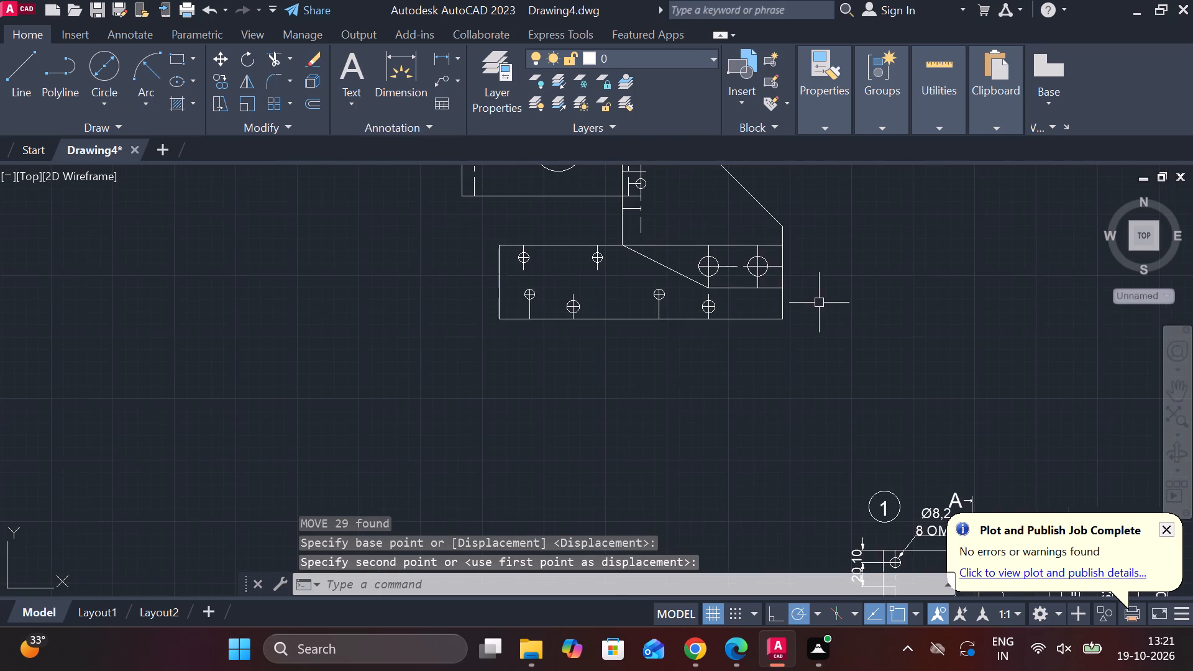
pyautogui.moveTo(818, 305); pyautogui.dragTo(806, 404, button='middle')
pyautogui.moveTo(487, 399); pyautogui.dragTo(531, 449, button='middle')
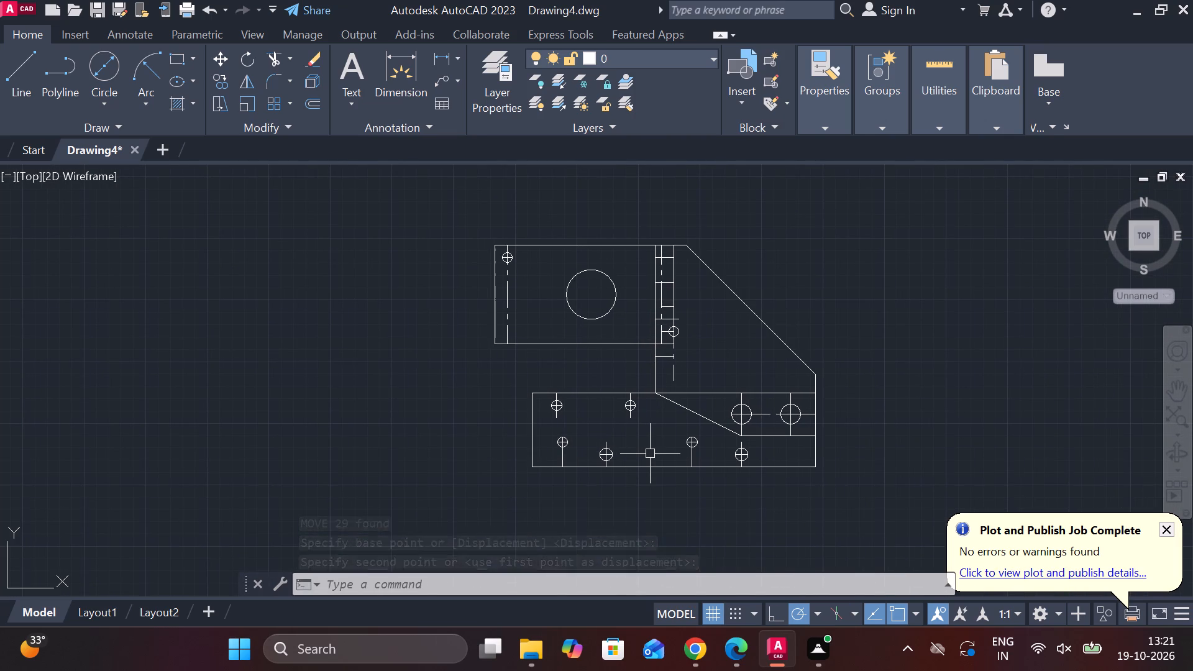
pyautogui.scroll(-1, 650, 454)
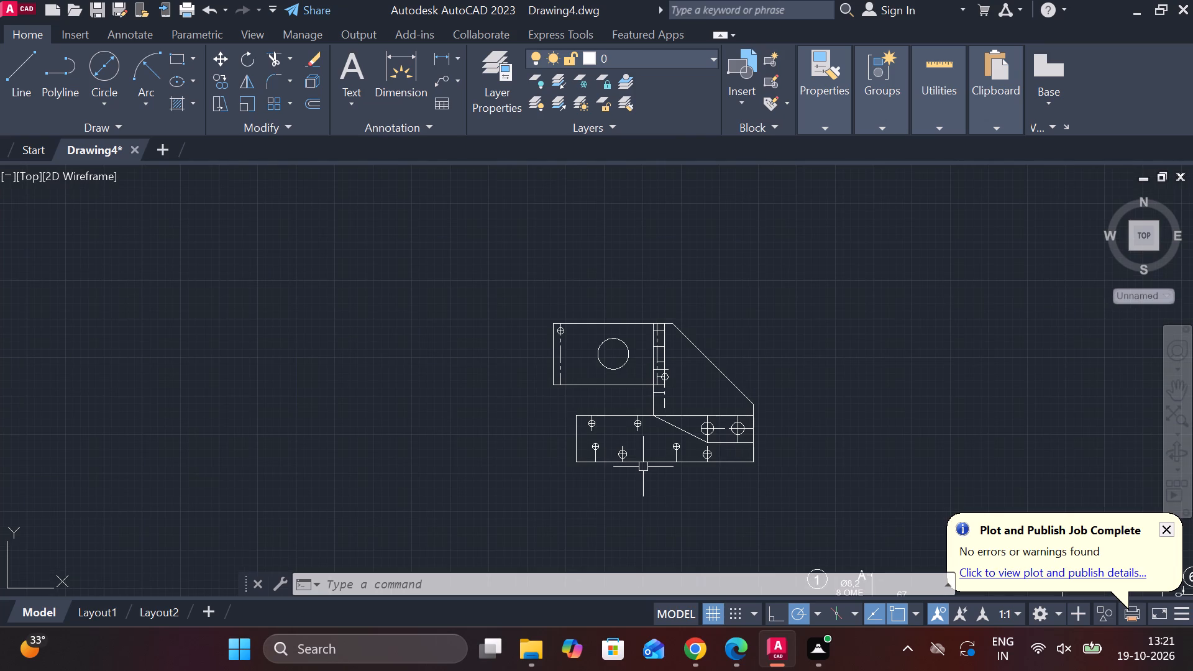
pyautogui.scroll(2, 610, 452)
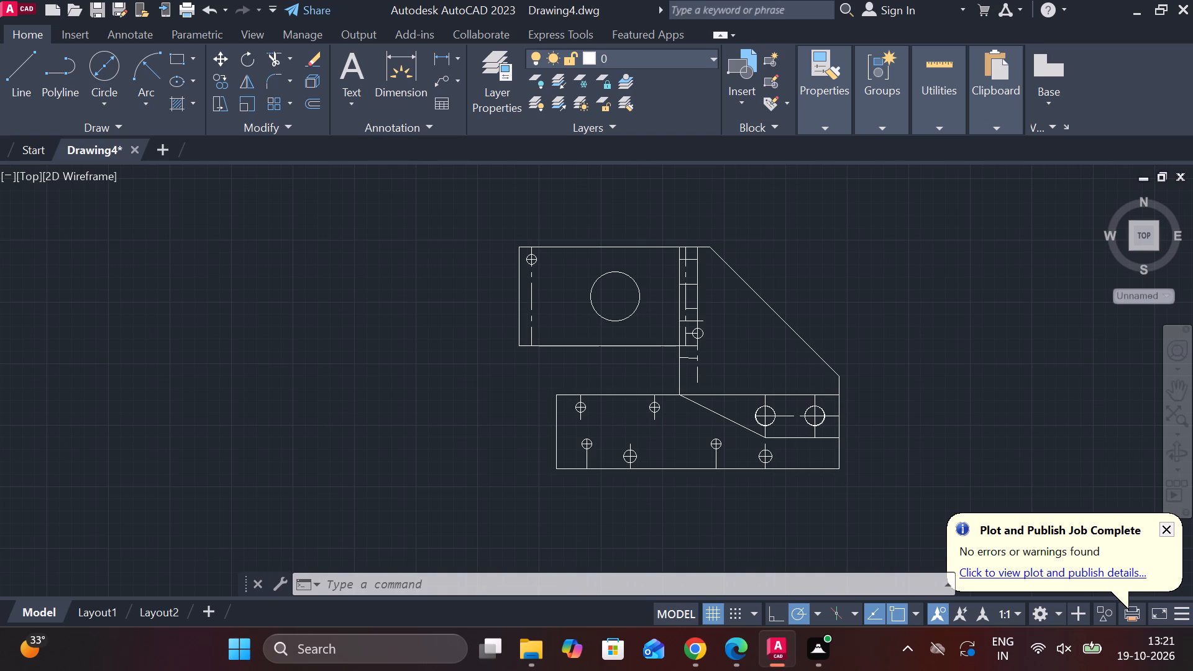
pyautogui.scroll(-1, 594, 414)
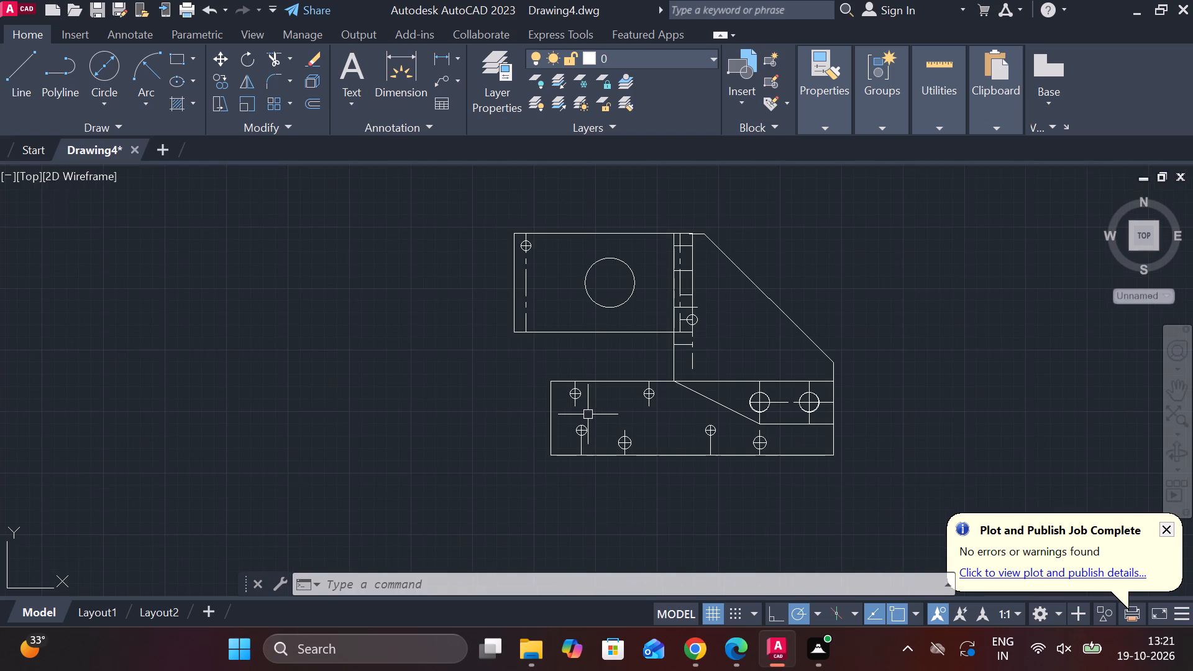
pyautogui.scroll(-2, 671, 444)
pyautogui.moveTo(787, 416); pyautogui.dragTo(629, 244, button='middle')
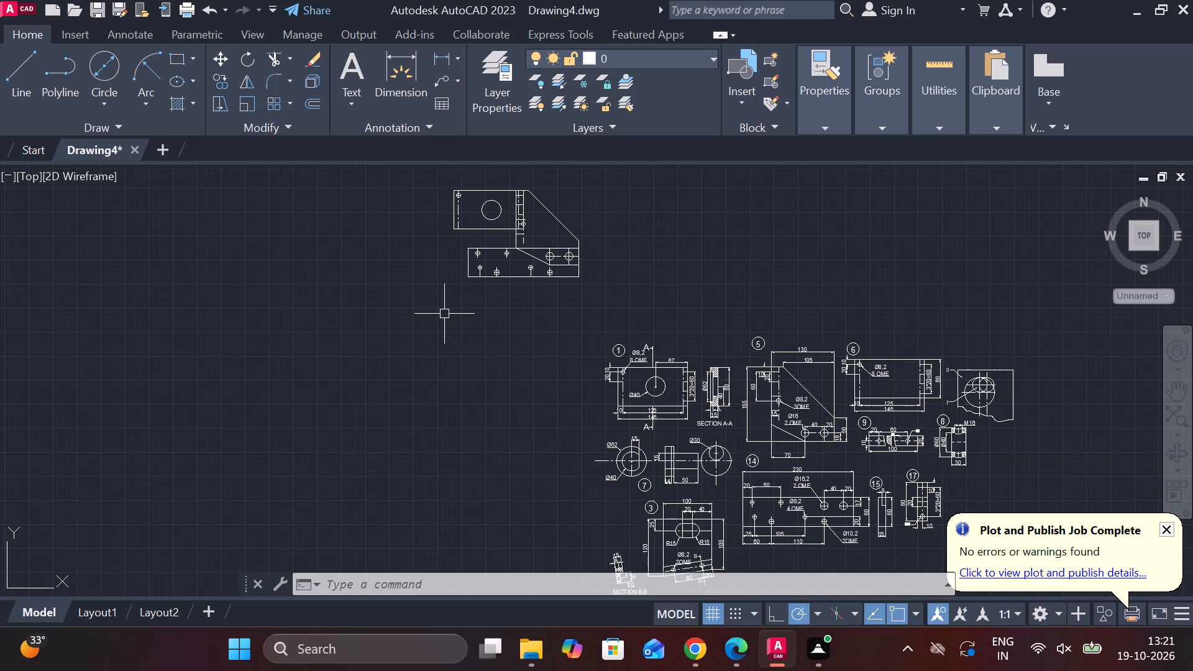
pyautogui.scroll(-1, 444, 315)
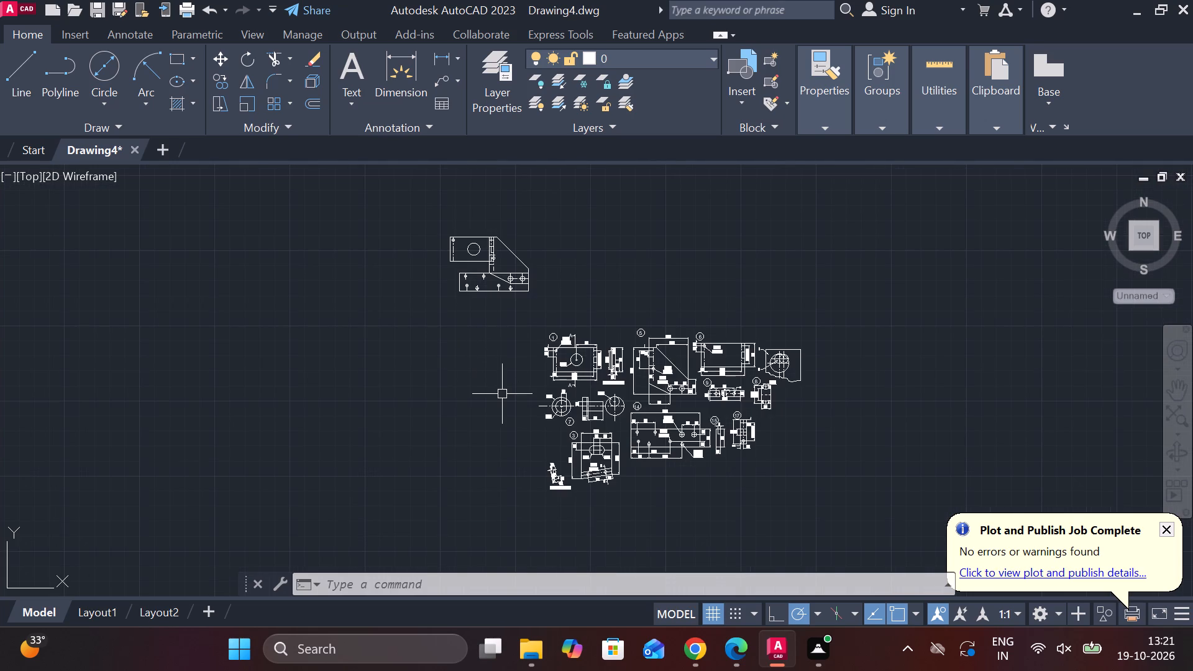
pyautogui.scroll(-1, 435, 425)
pyautogui.scroll(2, 503, 432)
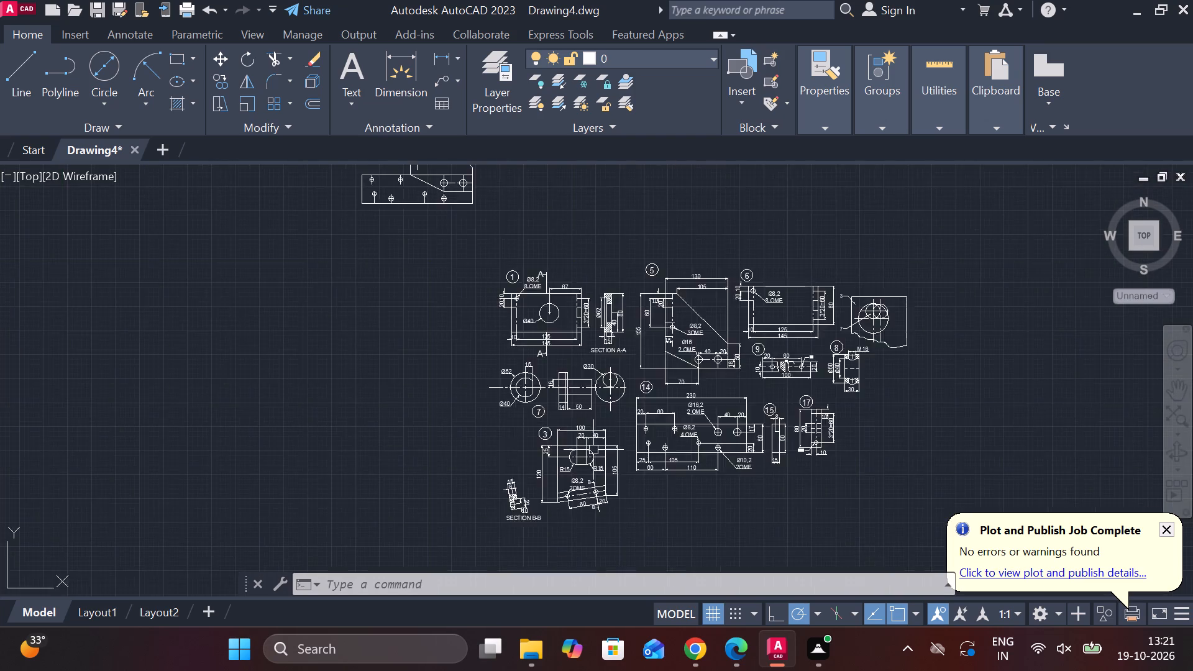
pyautogui.scroll(2, 596, 450)
pyautogui.middleClick(637, 441)
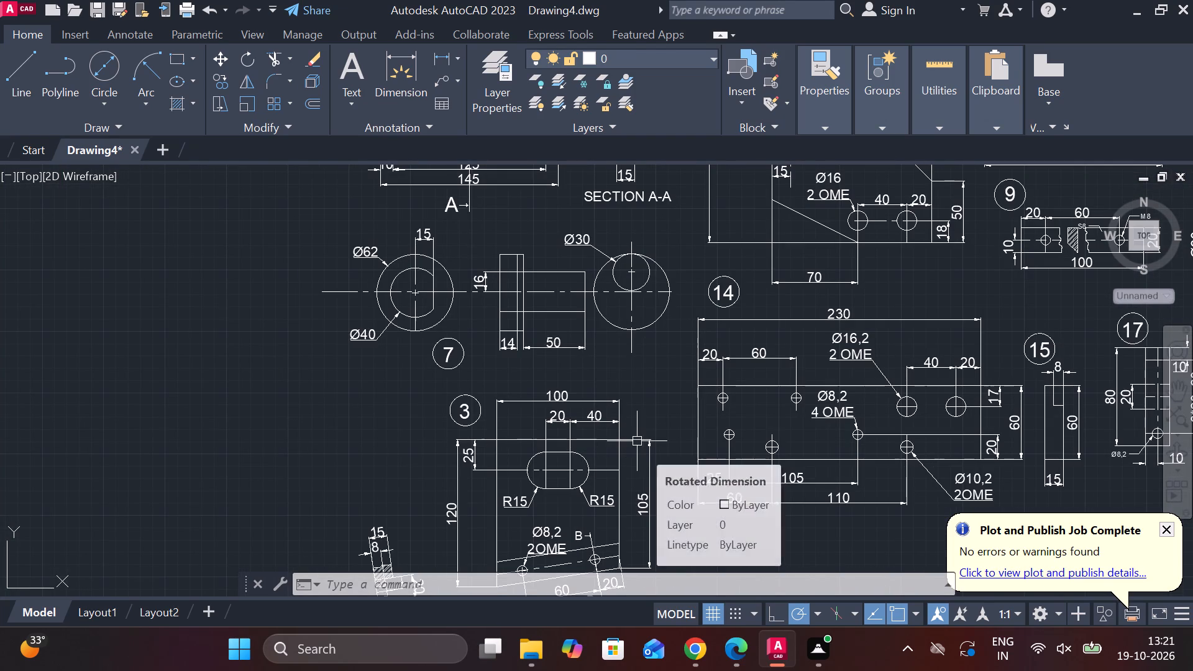
pyautogui.moveTo(394, 449); pyautogui.dragTo(435, 422, button='middle')
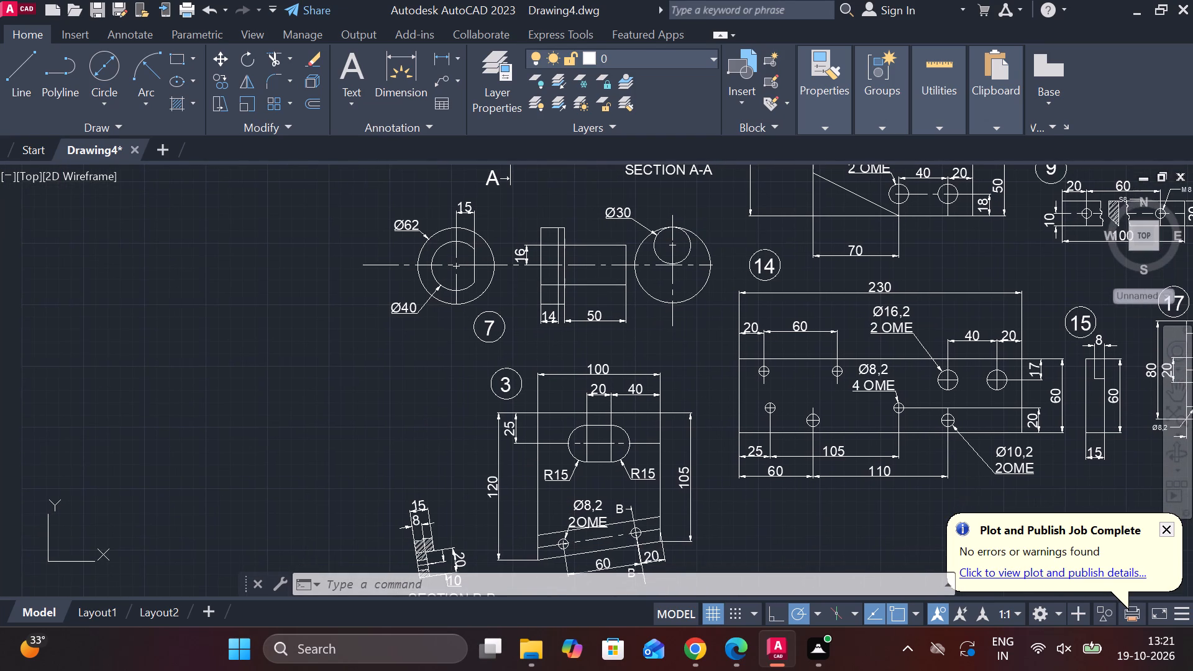
pyautogui.scroll(-2, 459, 390)
pyautogui.moveTo(586, 241); pyautogui.dragTo(605, 390, button='middle')
pyautogui.scroll(2, 370, 274)
pyautogui.moveTo(385, 278); pyautogui.dragTo(534, 288, button='middle')
pyautogui.scroll(1, 450, 331)
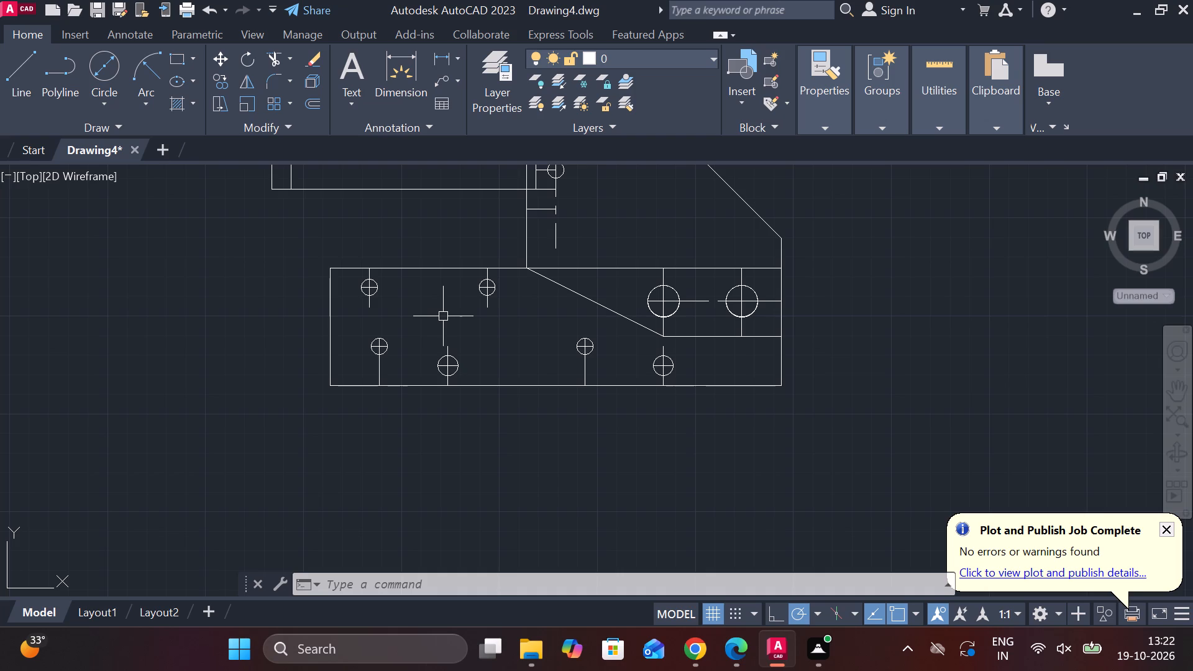
pyautogui.scroll(-1, 540, 352)
pyautogui.scroll(-1, 744, 406)
pyautogui.moveTo(744, 408); pyautogui.dragTo(743, 408, button='middle')
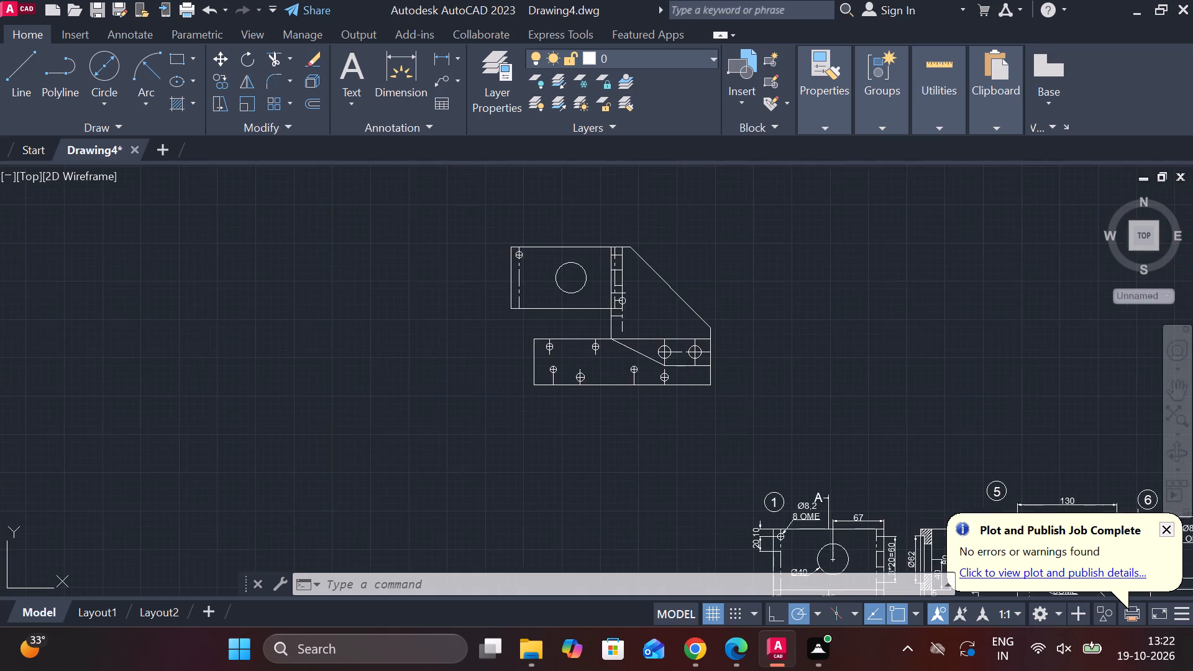
pyautogui.moveTo(743, 408); pyautogui.dragTo(698, 313, button='middle')
pyautogui.moveTo(713, 315); pyautogui.dragTo(675, 236, button='middle')
pyautogui.scroll(1, 657, 324)
pyautogui.moveTo(657, 325); pyautogui.dragTo(587, 86, button='middle')
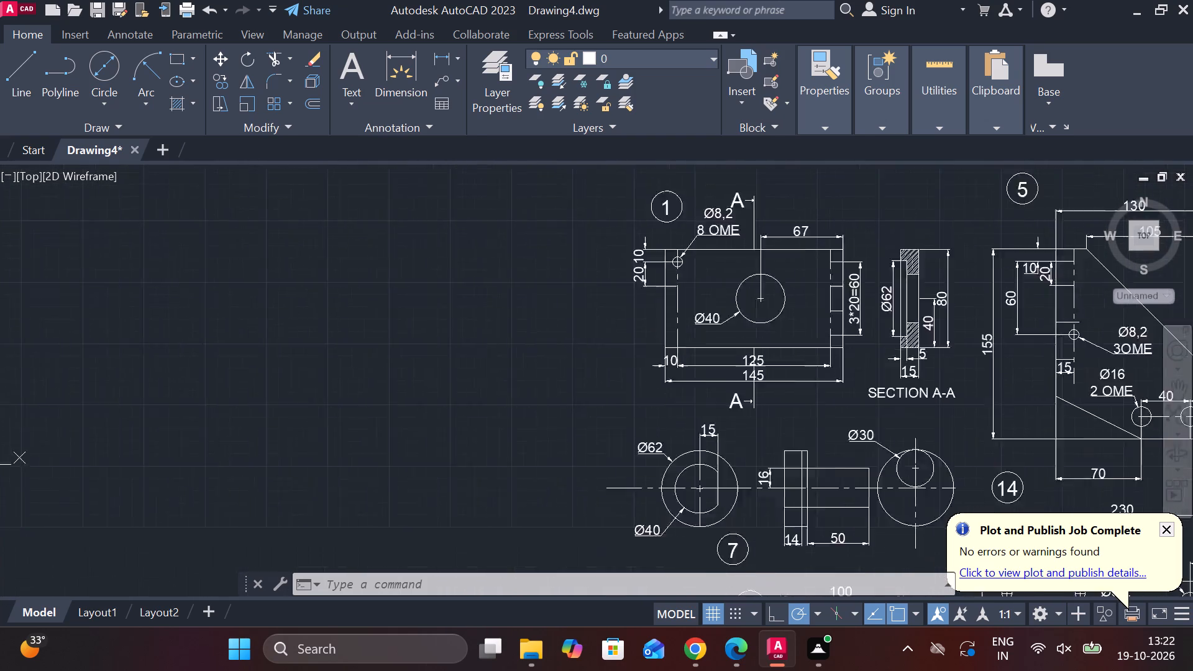
pyautogui.moveTo(587, 86); pyautogui.dragTo(578, 66, button='middle')
pyautogui.moveTo(677, 314); pyautogui.dragTo(564, 3, button='middle')
pyautogui.scroll(1, 593, 129)
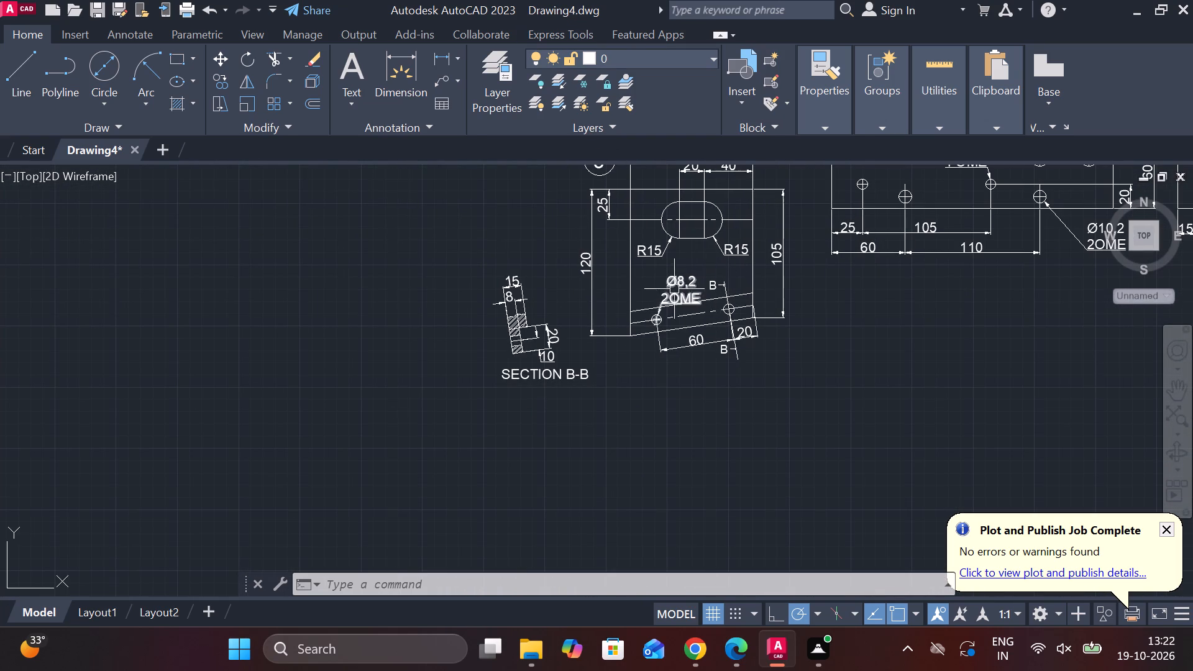
pyautogui.moveTo(660, 283); pyautogui.dragTo(595, 477, button='middle')
pyautogui.moveTo(689, 373); pyautogui.dragTo(245, 477, button='middle')
pyautogui.scroll(1, 779, 301)
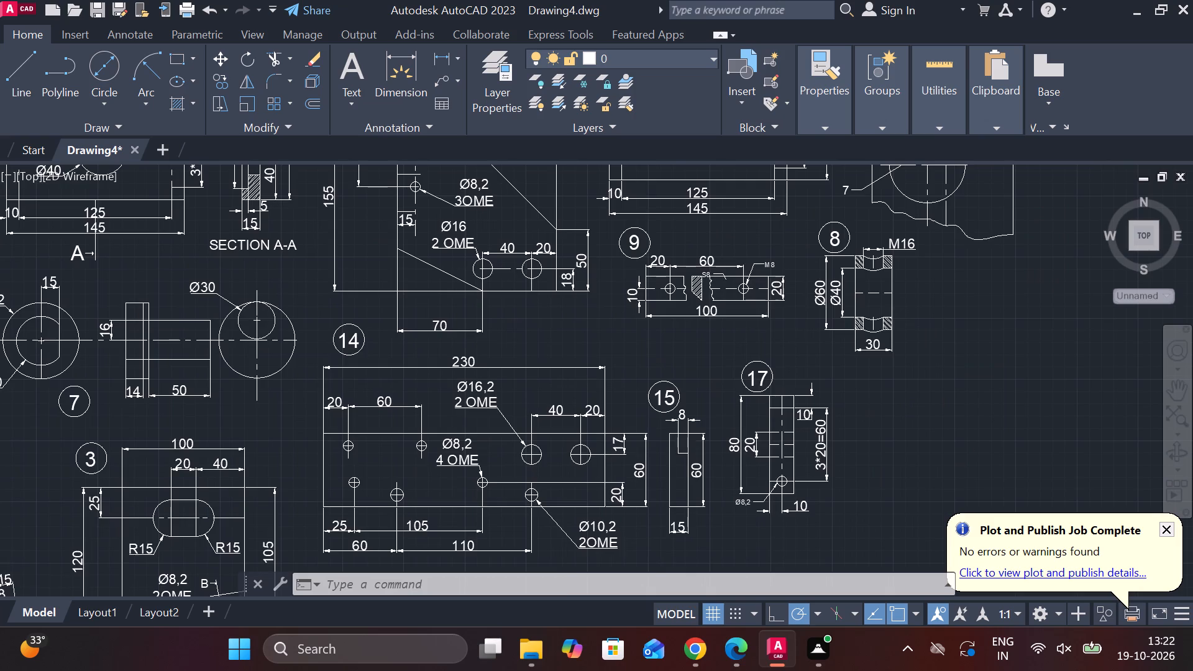
# Copy the part 9 view with its 100 dimension and M8 and S8 leaders to the empty area below the joined copies.
pyautogui.moveTo(781, 301); pyautogui.dragTo(792, 338, button='middle')
pyautogui.scroll(1, 631, 285)
pyautogui.moveTo(537, 270); pyautogui.dragTo(568, 268)
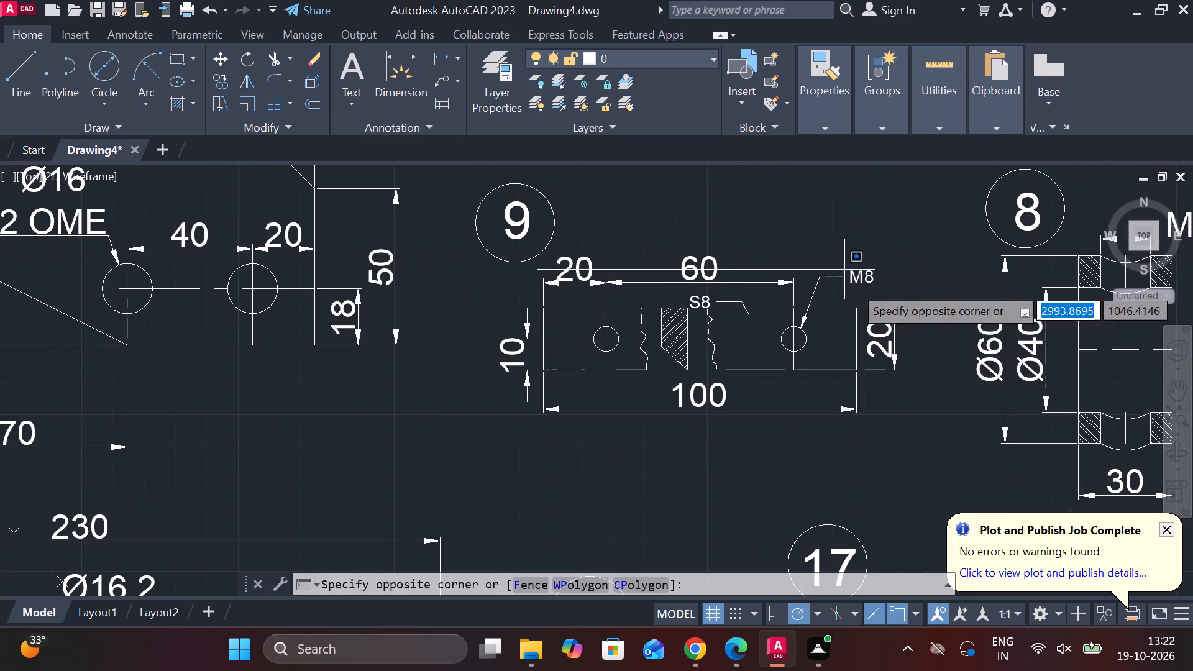
pyautogui.click(888, 436)
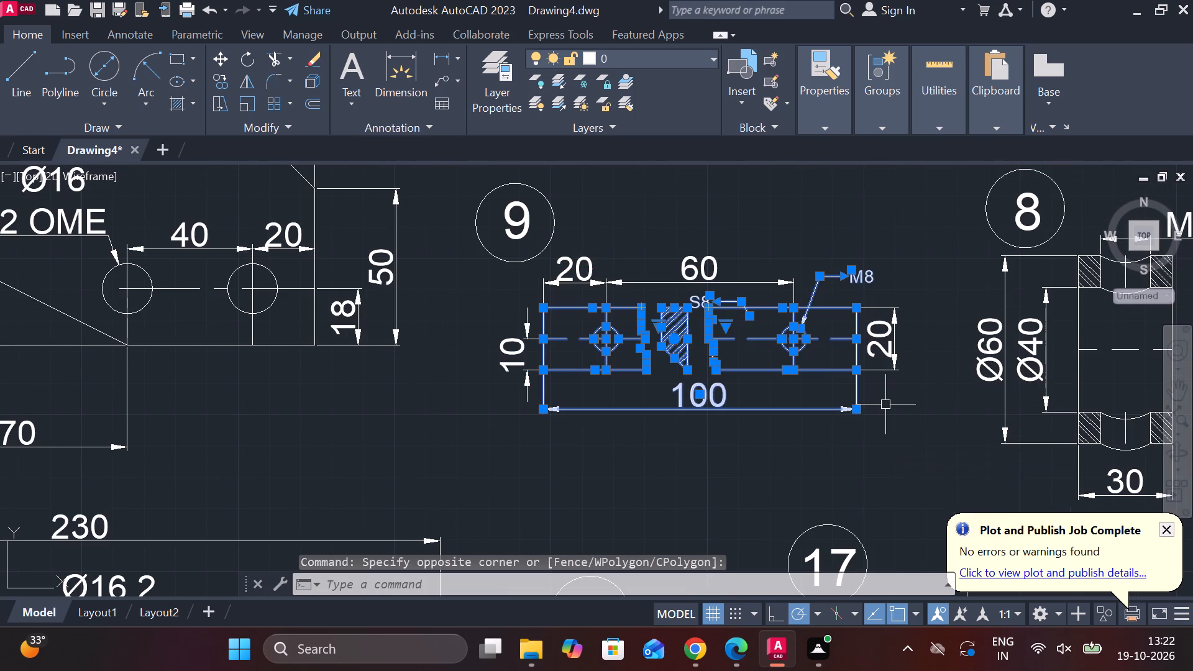
pyautogui.write('CO')
pyautogui.press('Return')
pyautogui.click(882, 440)
pyautogui.scroll(-1, 882, 437)
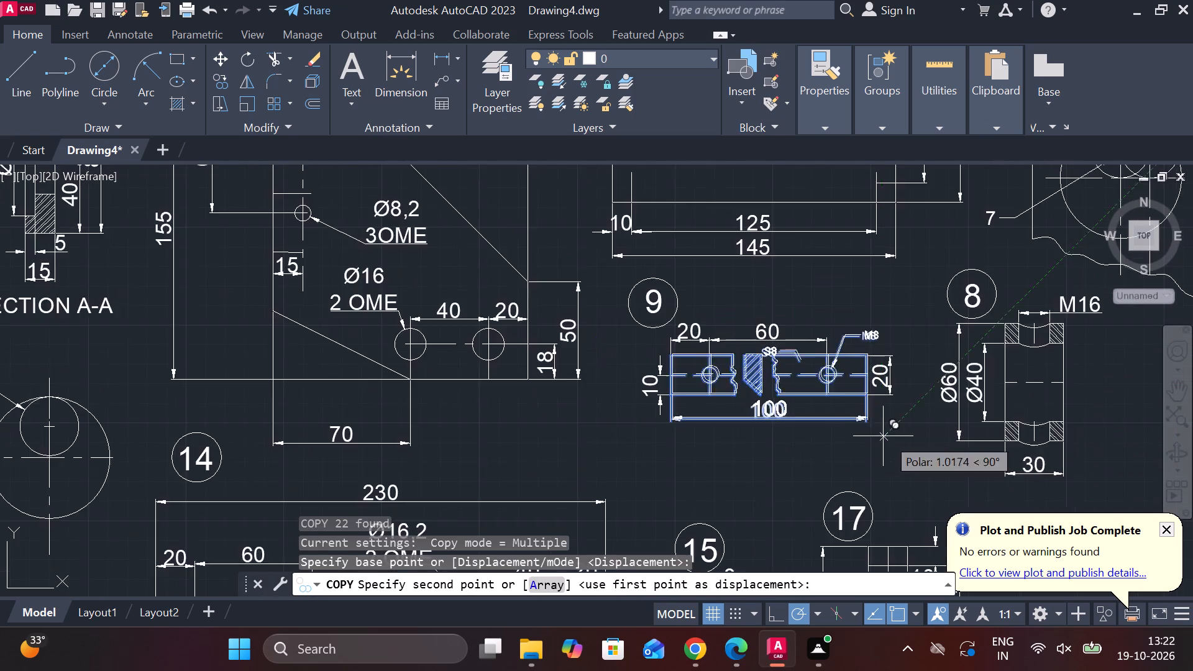
pyautogui.scroll(-1, 864, 436)
pyautogui.moveTo(784, 404); pyautogui.dragTo(925, 390, button='middle')
pyautogui.moveTo(575, 340); pyautogui.dragTo(936, 426, button='middle')
pyautogui.moveTo(575, 294); pyautogui.dragTo(580, 321, button='middle')
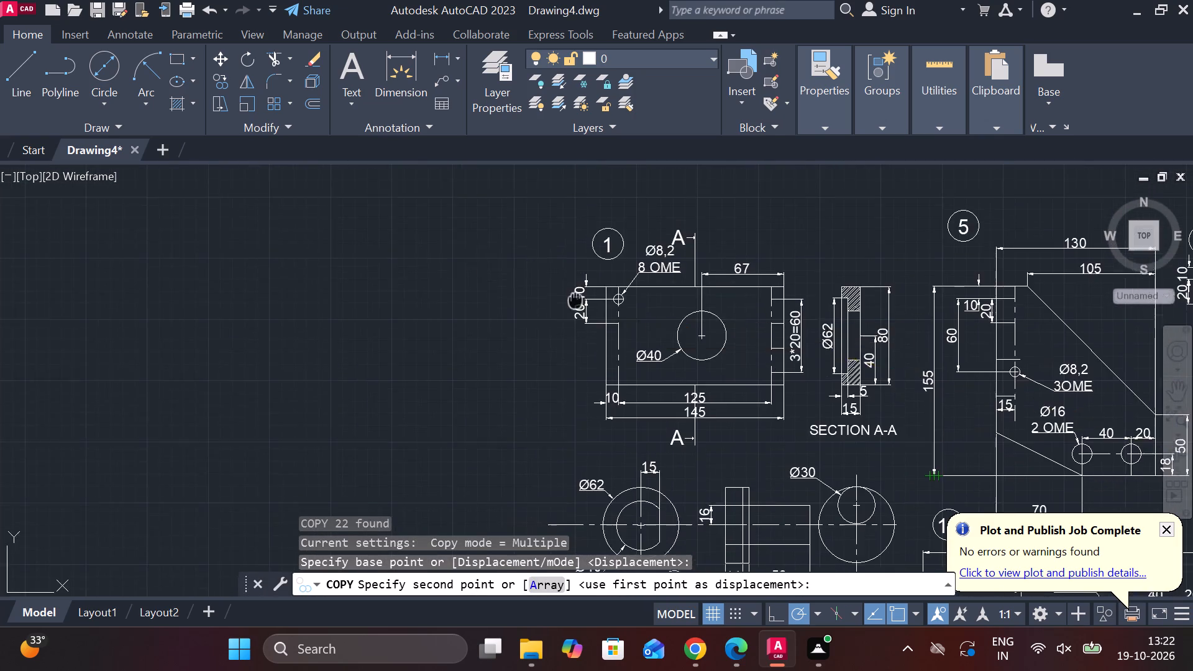
pyautogui.moveTo(580, 321); pyautogui.dragTo(780, 427, button='middle')
pyautogui.click(598, 299)
pyautogui.scroll(1, 598, 299)
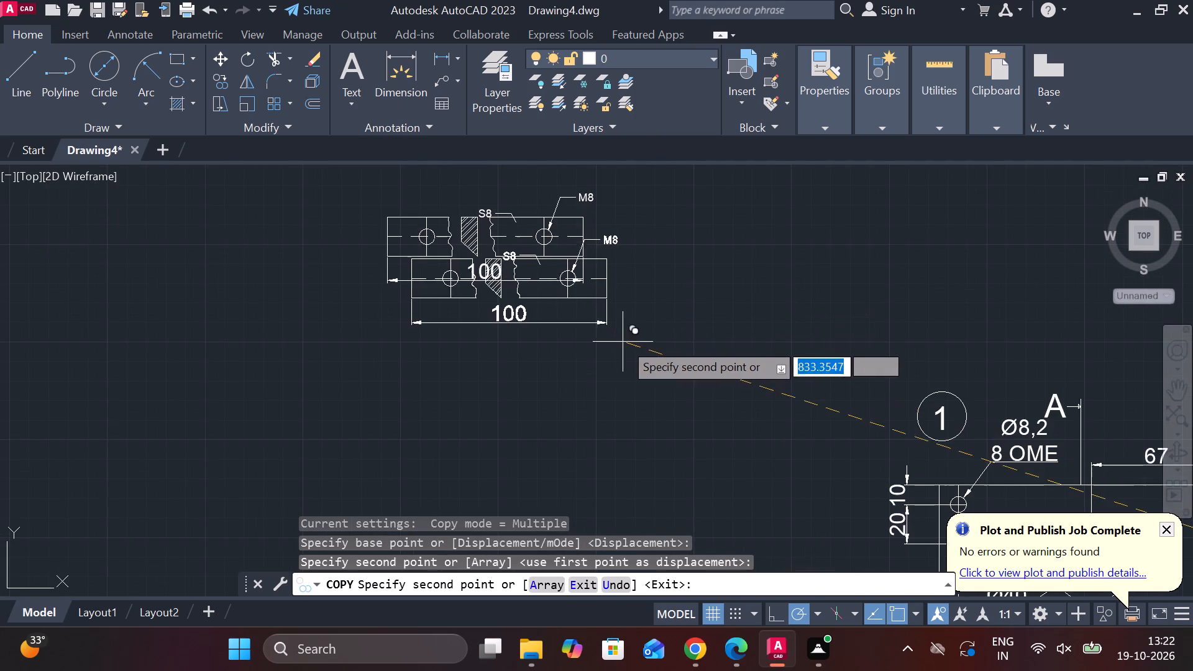
pyautogui.press('Escape')
# Erase the S8 and M8 leaders and the 100 dimension from the part 9 copy.
pyautogui.scroll(1, 498, 318)
pyautogui.moveTo(496, 317); pyautogui.dragTo(541, 393, button='middle')
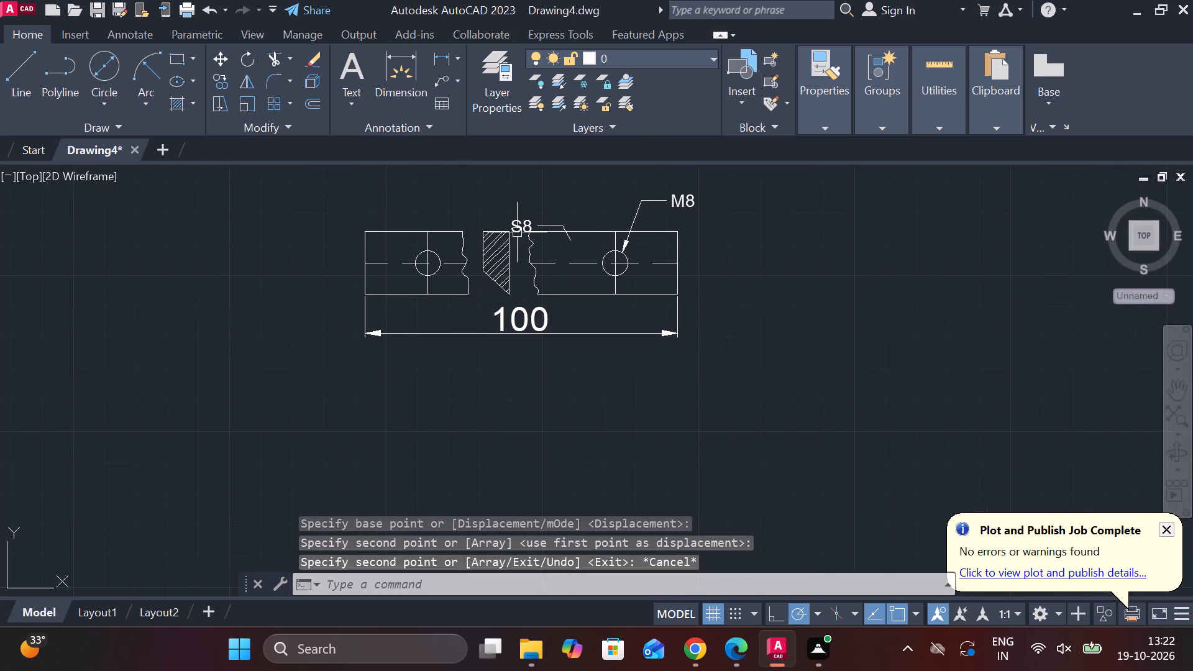
pyautogui.click(519, 227)
pyautogui.click(670, 198)
pyautogui.click(536, 321)
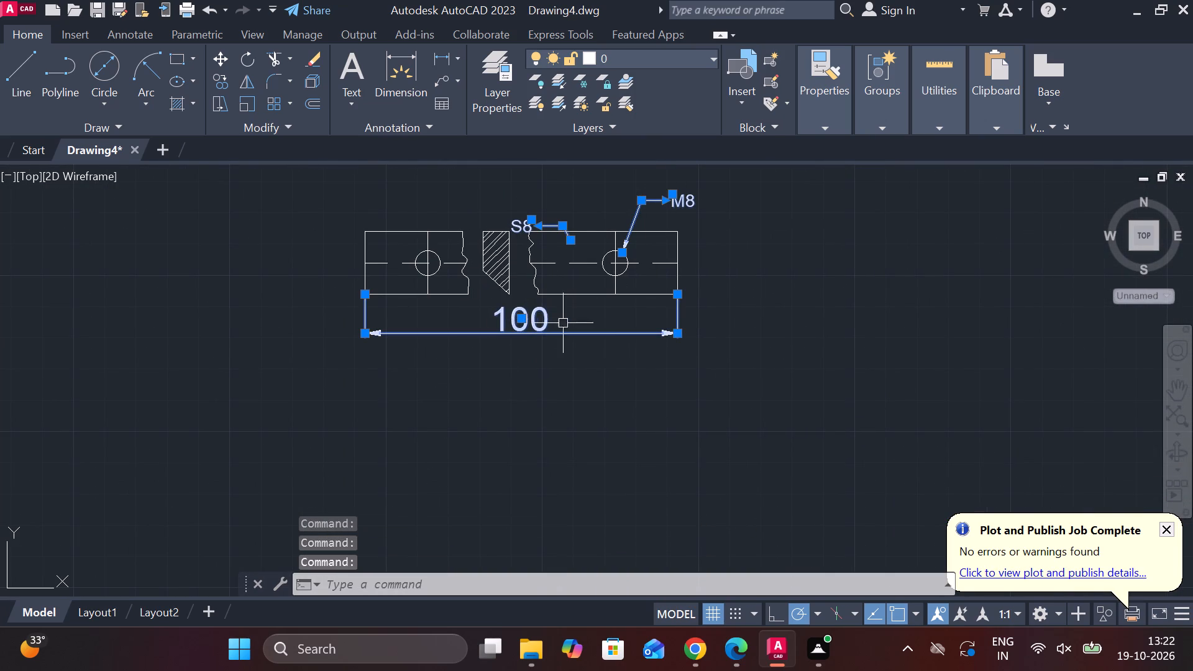
pyautogui.write('E')
pyautogui.press('space')
# Erase the left break line and the hatching of the central section from the part 9 copy.
pyautogui.moveTo(488, 298); pyautogui.dragTo(526, 398, button='middle')
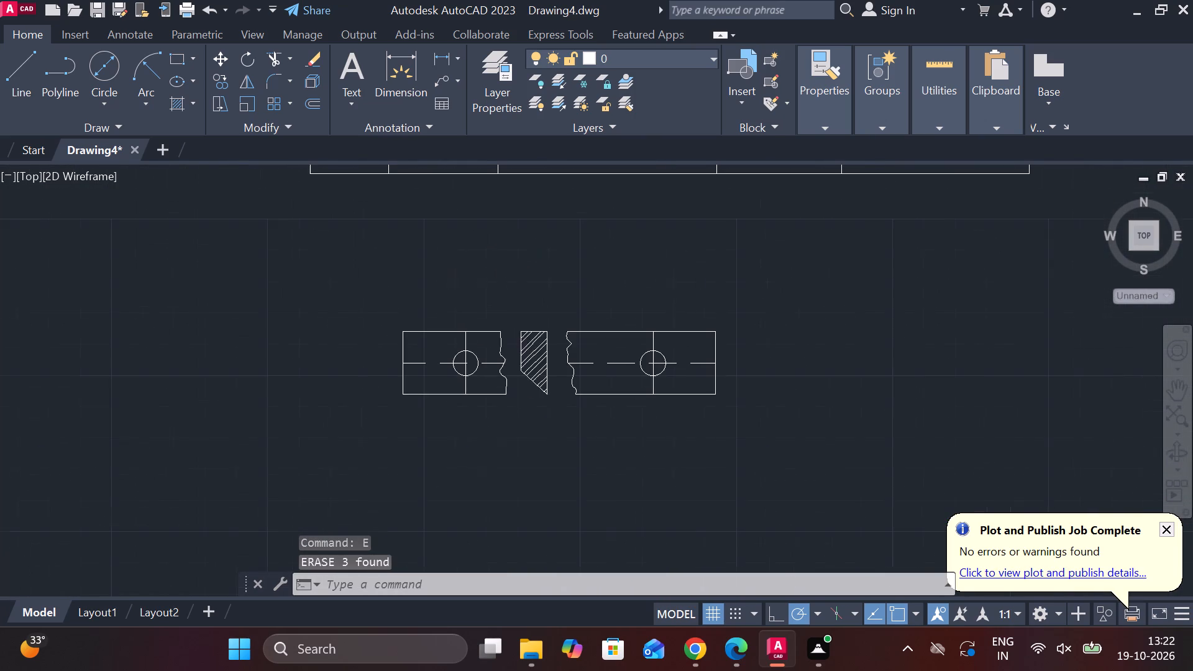
pyautogui.moveTo(526, 398); pyautogui.dragTo(524, 398, button='middle')
pyautogui.click(505, 349)
pyautogui.click(502, 357)
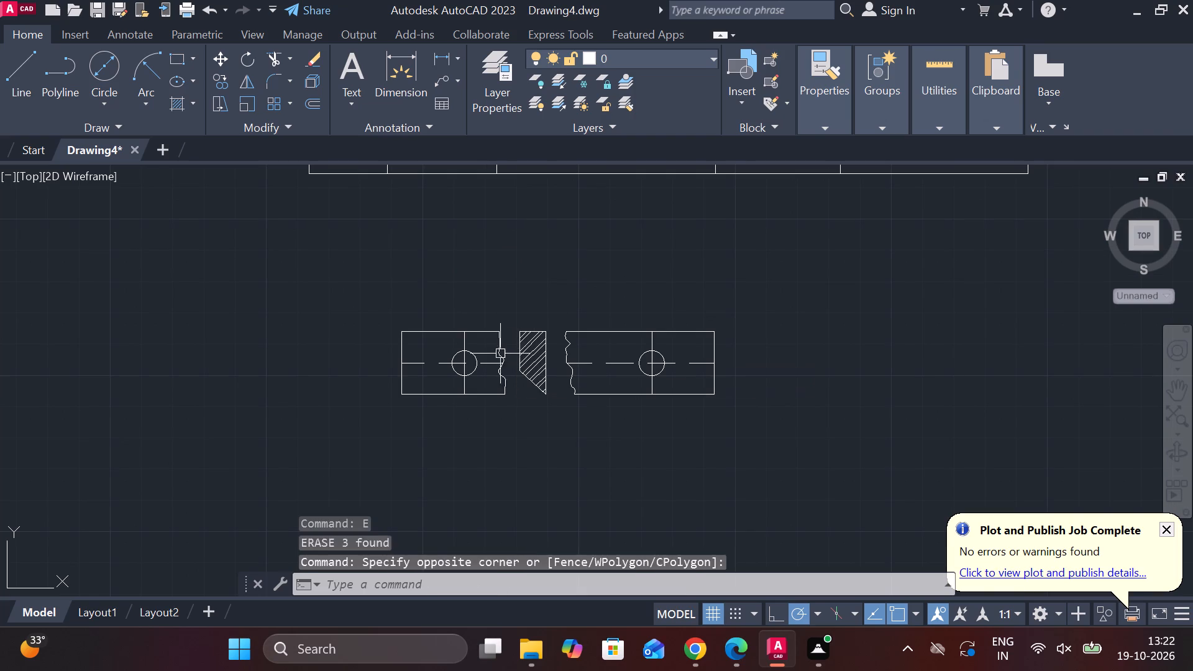
pyautogui.click(498, 345)
pyautogui.click(527, 338)
pyautogui.write('E')
pyautogui.press('space')
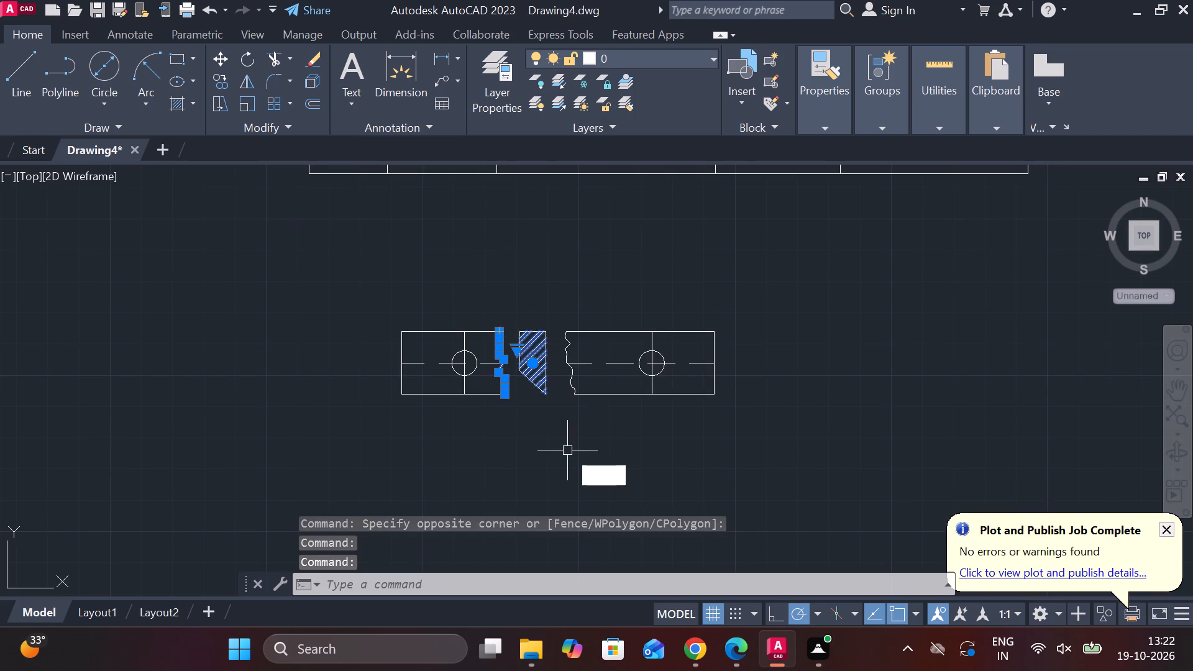
# Erase the central section outline and the remaining right break line from the part 9 copy.
pyautogui.moveTo(564, 404); pyautogui.dragTo(559, 398)
pyautogui.click(513, 311)
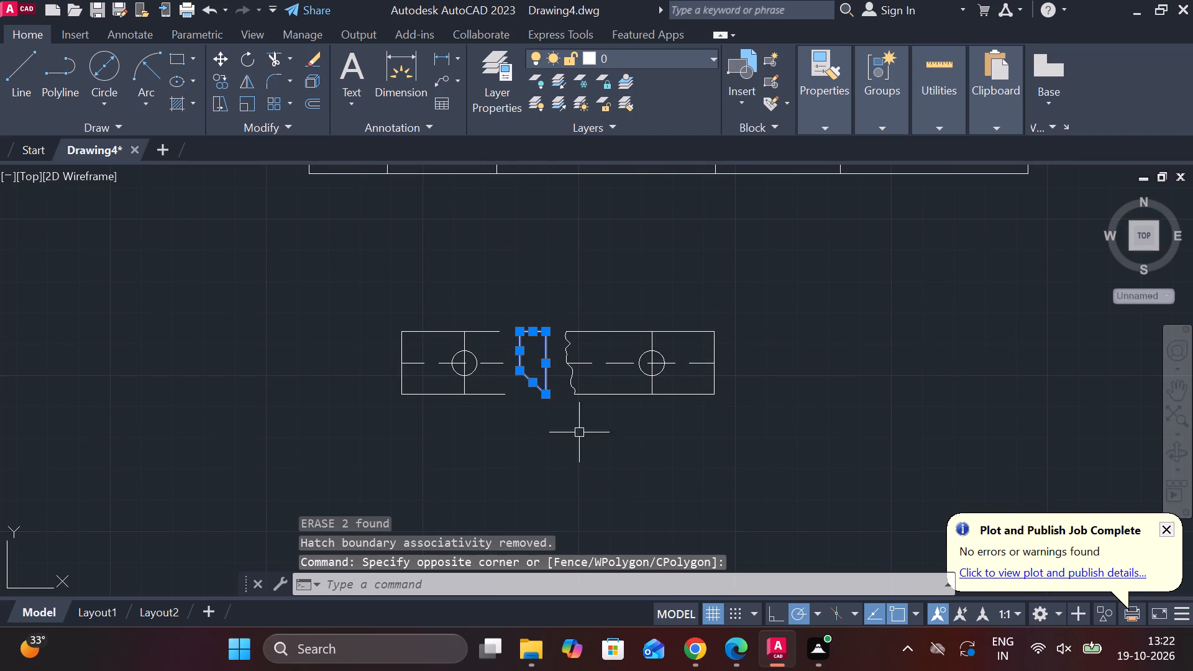
pyautogui.click(573, 385)
pyautogui.write('E')
pyautogui.press('space')
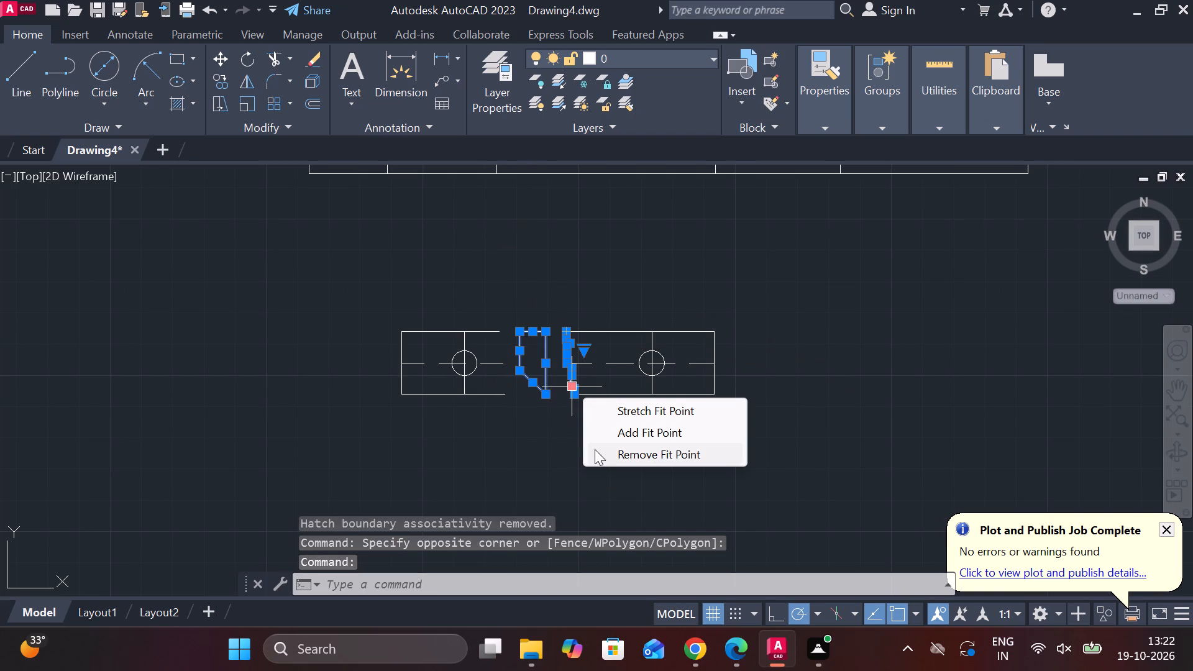
pyautogui.press('space')
pyautogui.write('E')
pyautogui.press('space')
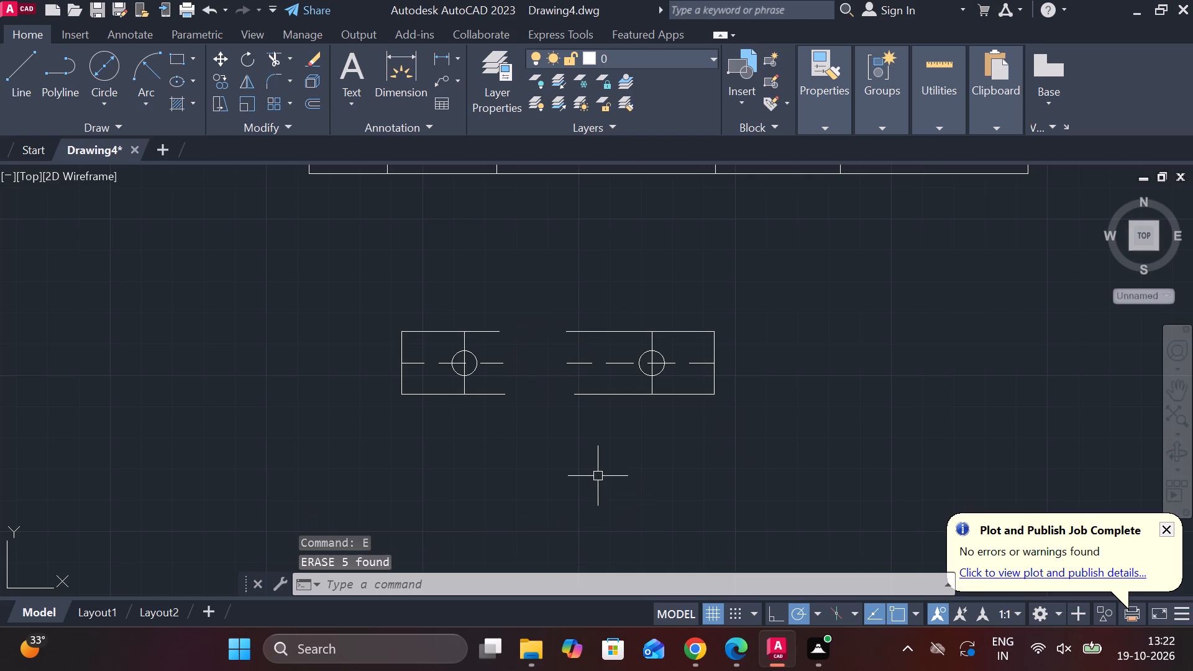
# Extend the upper edge, lower edge and centreline of the part 9 copy across the central gap.
pyautogui.press('Escape')
pyautogui.press('e')
pyautogui.write('X')
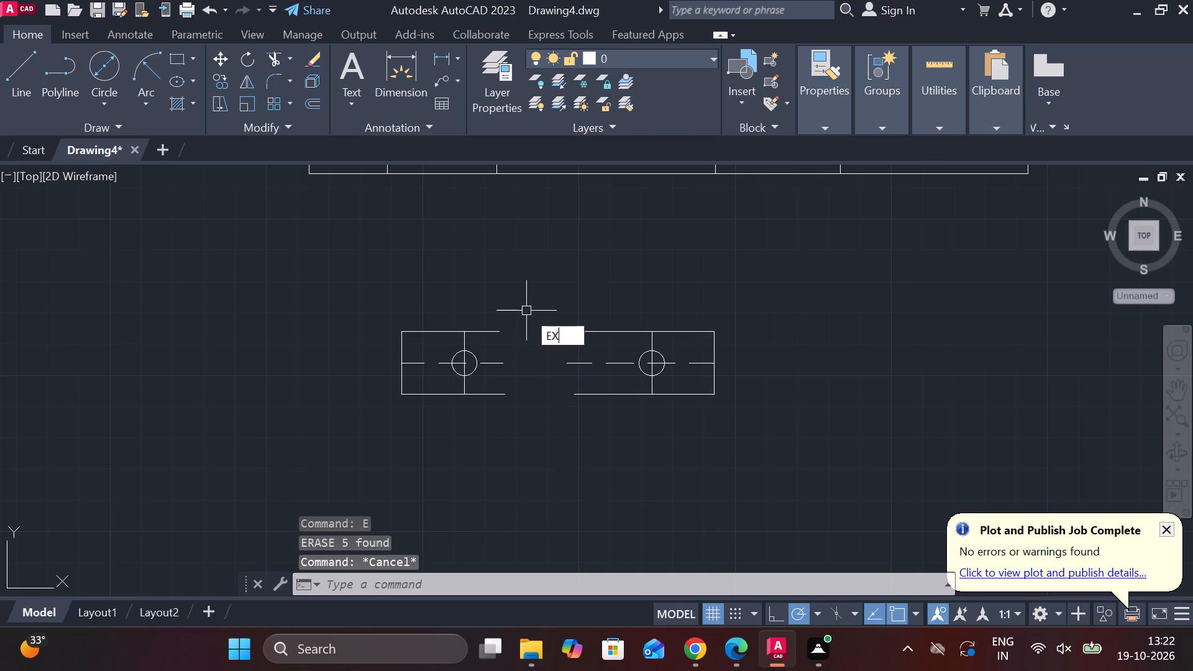
pyautogui.press('space')
pyautogui.click(490, 333)
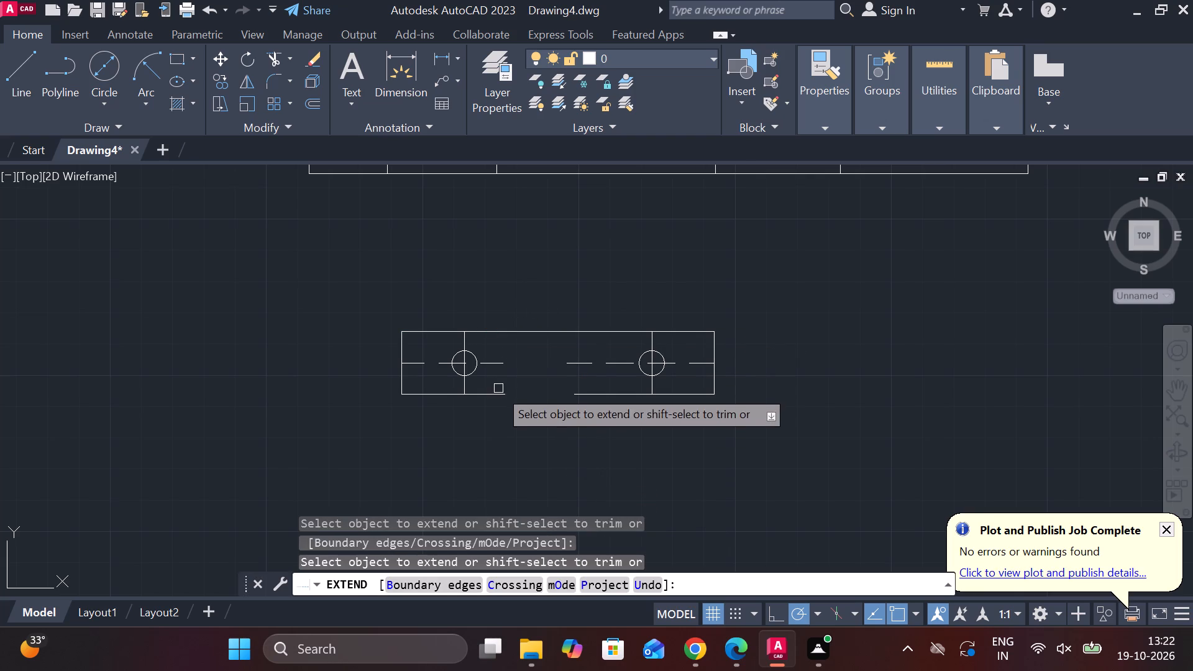
pyautogui.click(498, 393)
pyautogui.press('Escape')
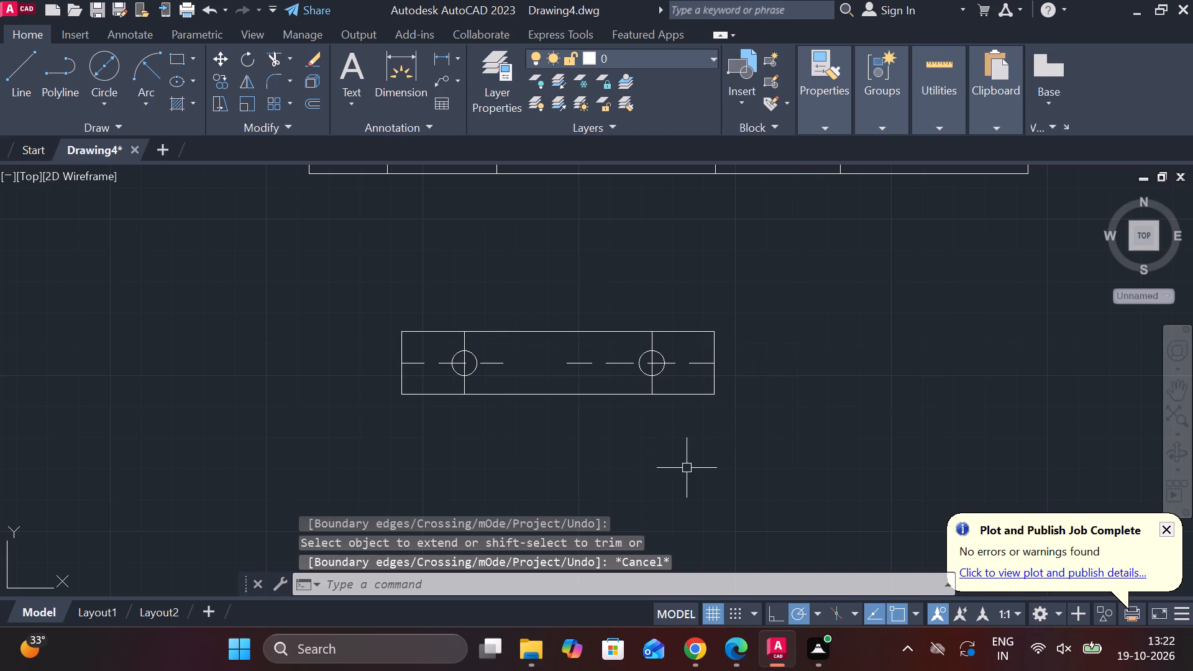
pyautogui.press('space')
pyautogui.click(586, 363)
pyautogui.press('Escape')
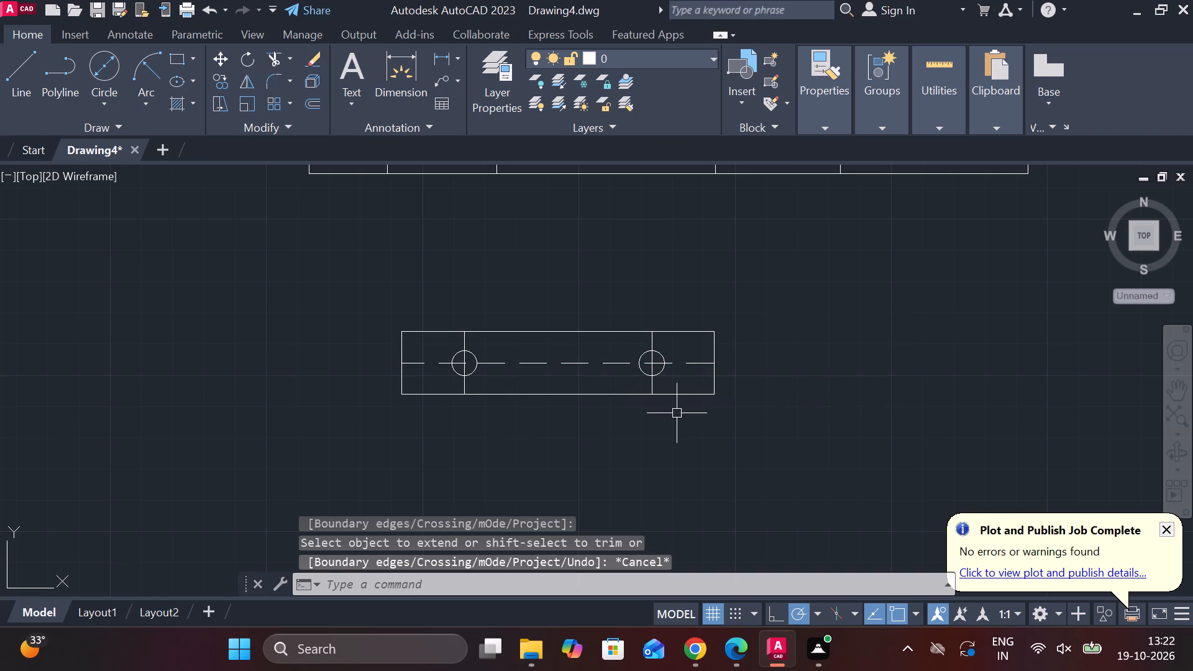
# Move the cleaned part 9 copy by its right hole centre into the space between the part 1 and part 14 copies.
pyautogui.moveTo(332, 266); pyautogui.dragTo(385, 295)
pyautogui.click(842, 477)
pyautogui.scroll(2, 661, 362)
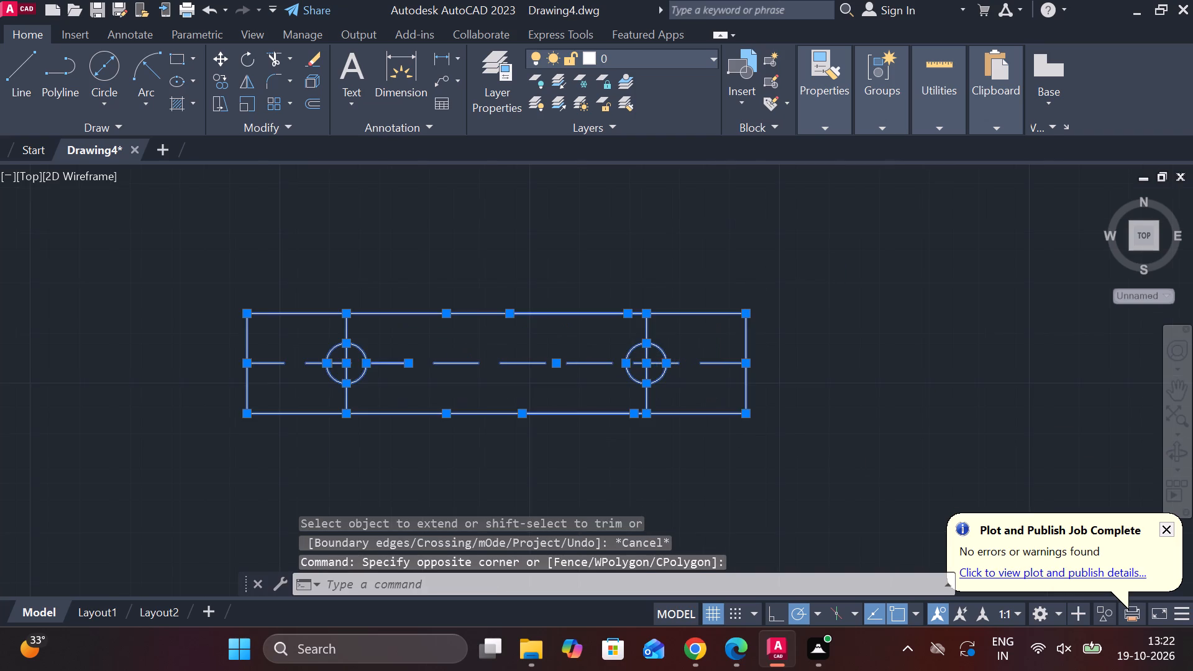
pyautogui.press('m')
pyautogui.press('Return')
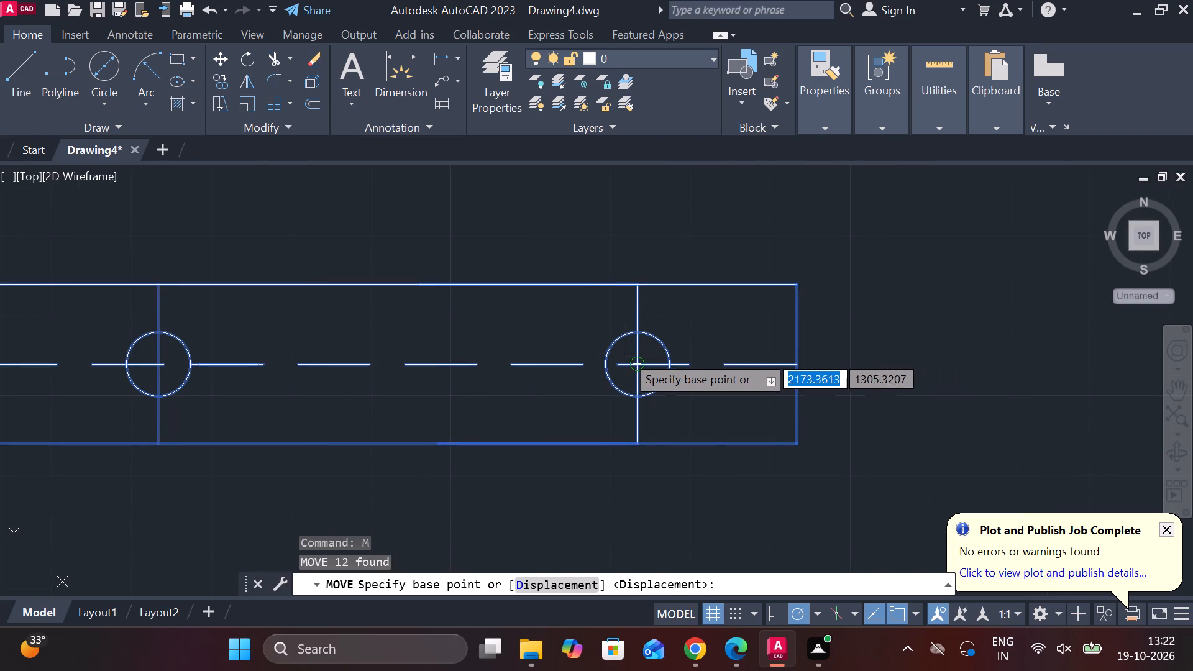
pyautogui.click(635, 357)
pyautogui.scroll(-2, 636, 351)
pyautogui.moveTo(671, 280); pyautogui.dragTo(642, 399, button='middle')
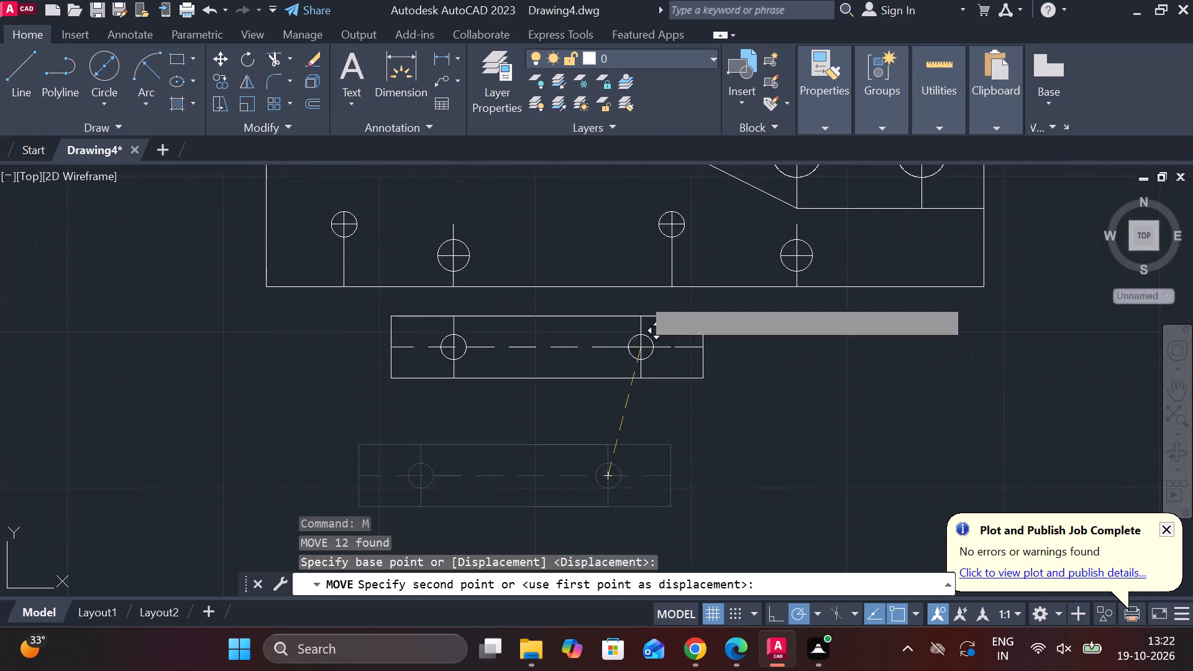
pyautogui.moveTo(568, 202); pyautogui.dragTo(669, 403, button='middle')
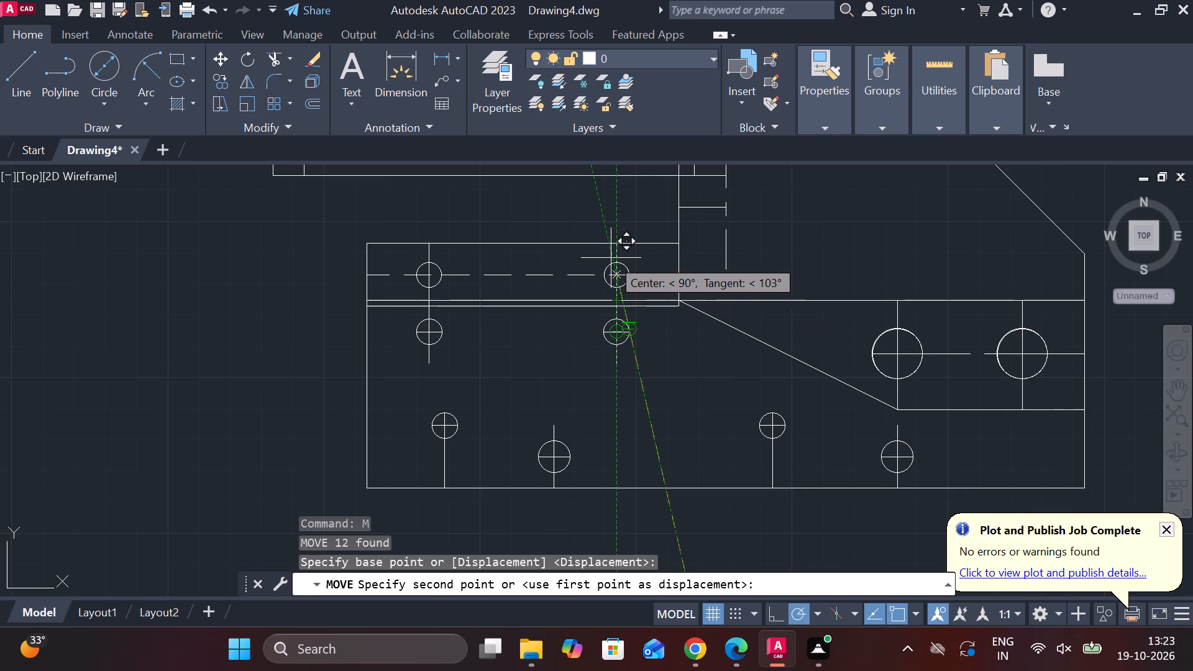
pyautogui.scroll(-1, 611, 258)
pyautogui.click(557, 237)
pyautogui.moveTo(574, 246); pyautogui.dragTo(611, 349, button='middle')
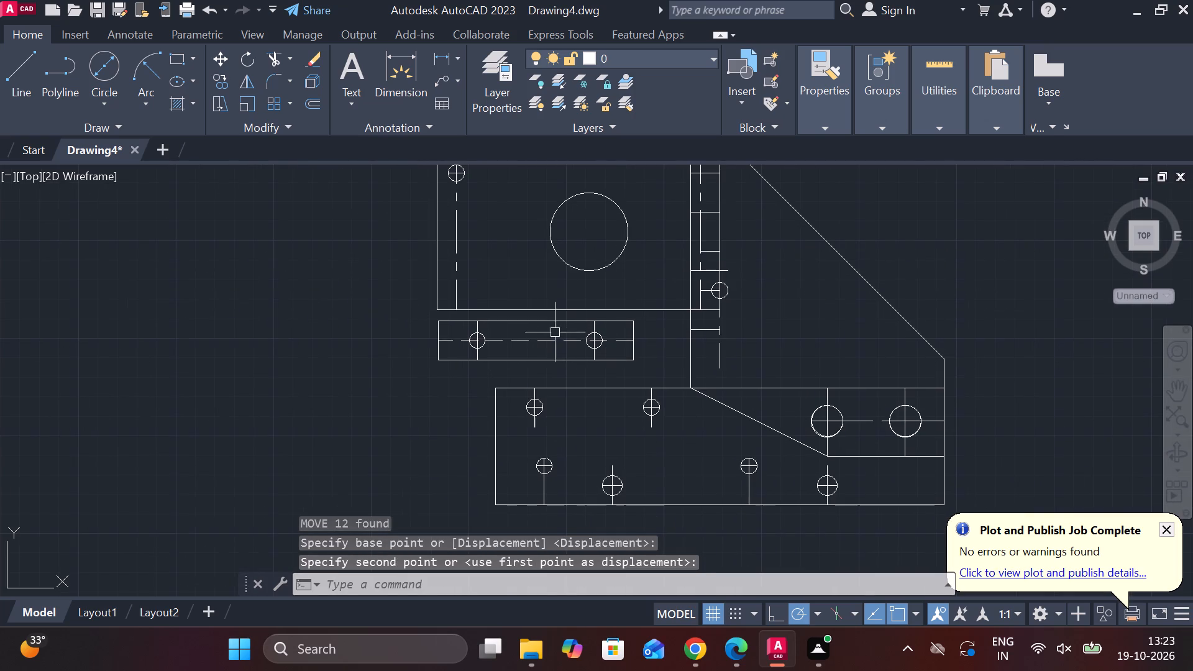
# Move the part 9 copy onto the part 14 copy's upper edge, aligning its hole centrelines with the two upper-left holes.
pyautogui.press('Escape')
pyautogui.click(405, 321)
pyautogui.click(660, 366)
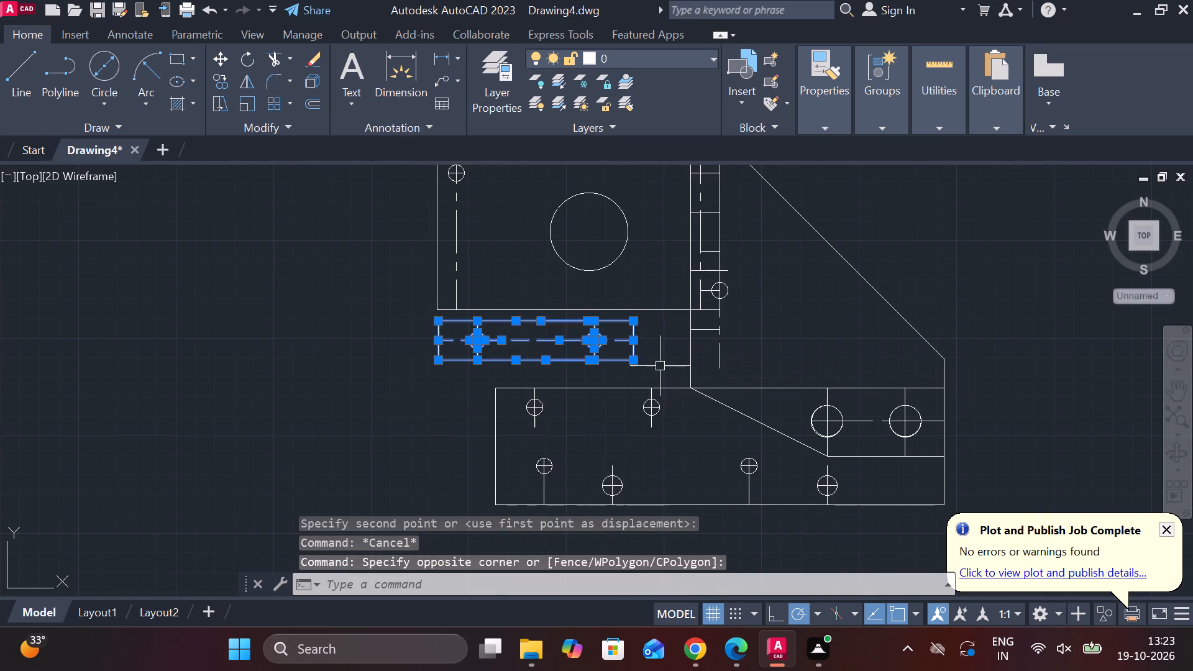
pyautogui.scroll(2, 628, 368)
pyautogui.press('m')
pyautogui.press('Return')
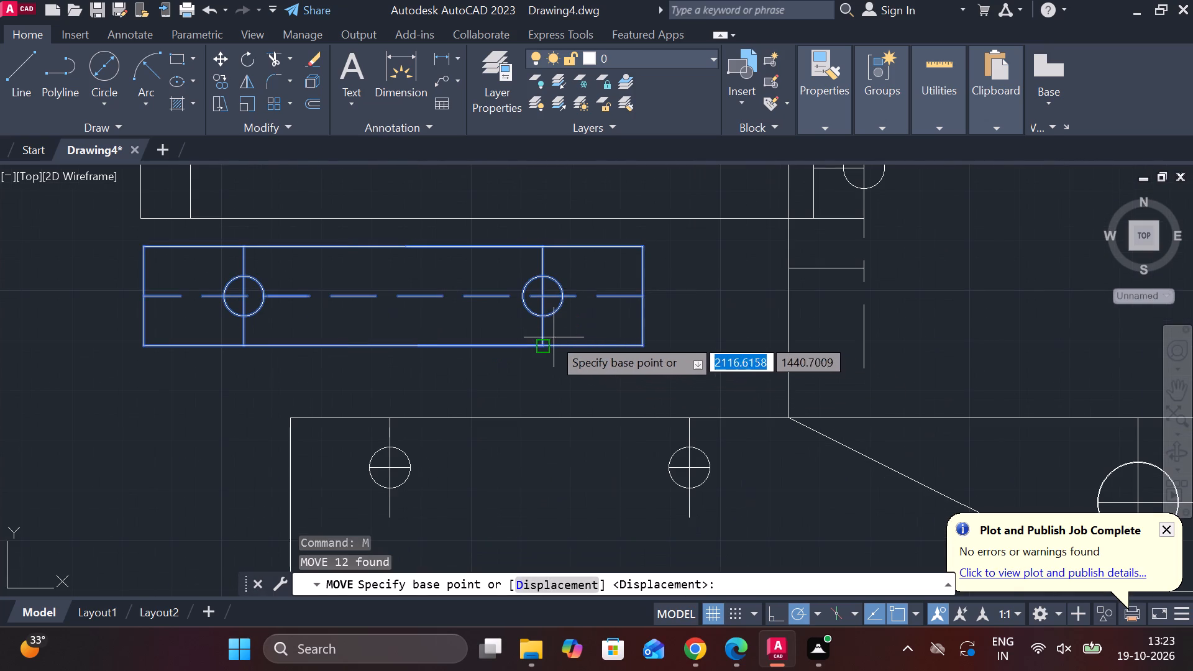
pyautogui.click(546, 339)
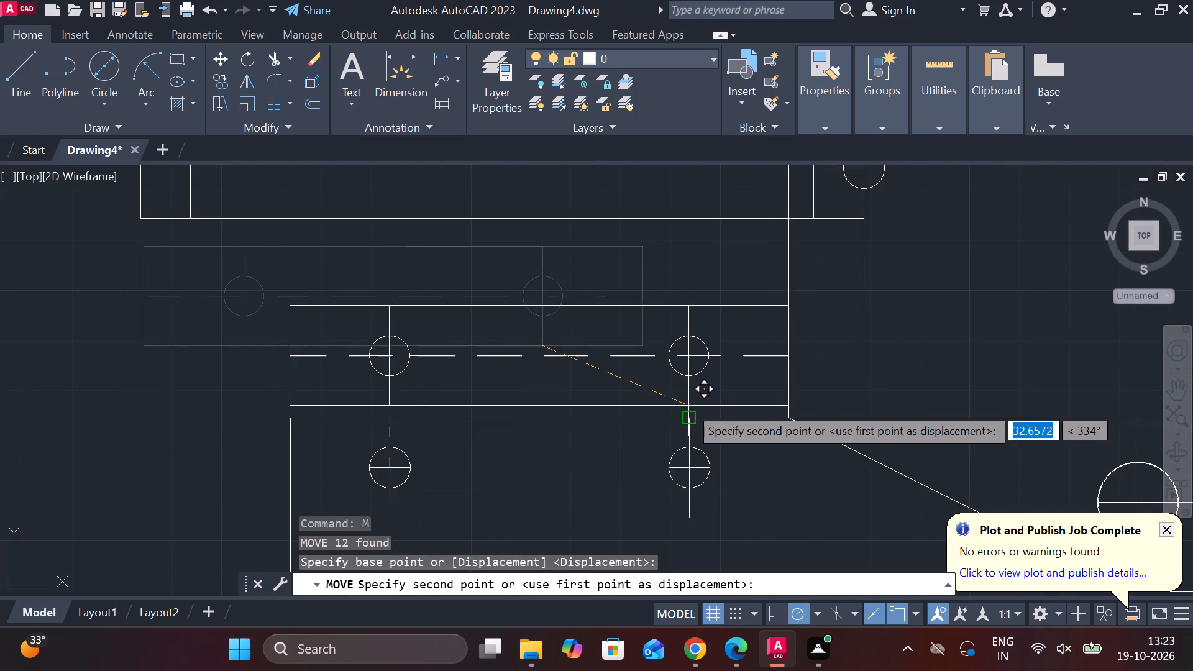
pyautogui.click(688, 416)
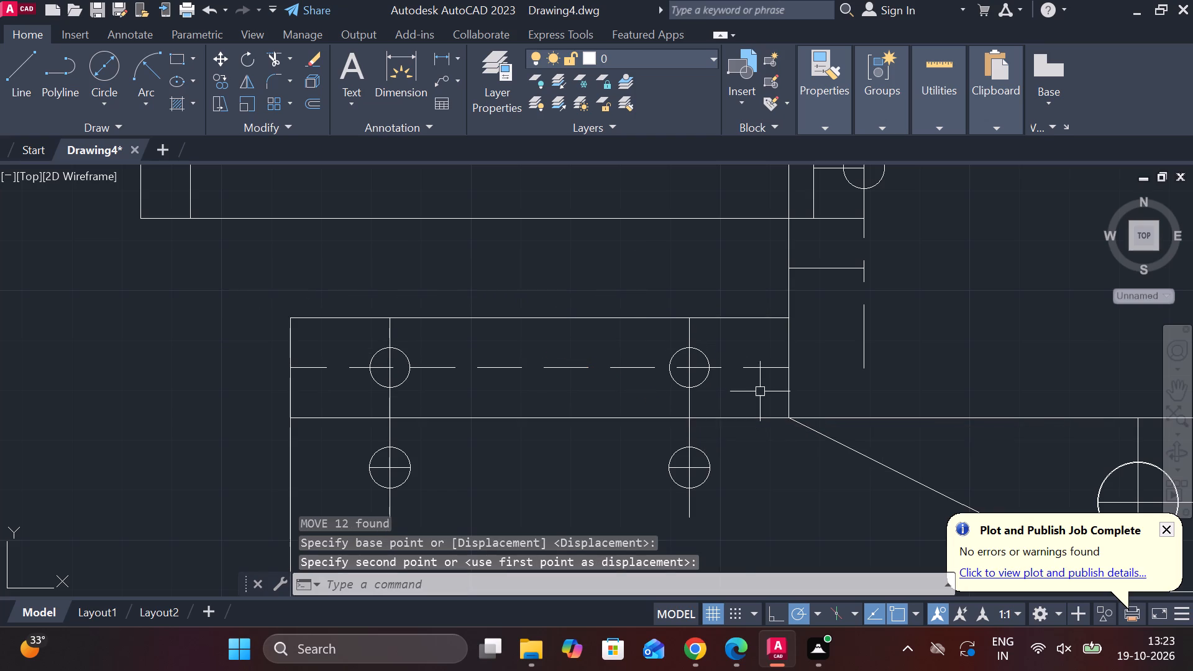
# Examine the joined copies of parts 1, 5, 14 and 9 and compare them with the dimensioned part views.
pyautogui.scroll(-2, 760, 391)
pyautogui.moveTo(880, 374); pyautogui.dragTo(676, 415, button='middle')
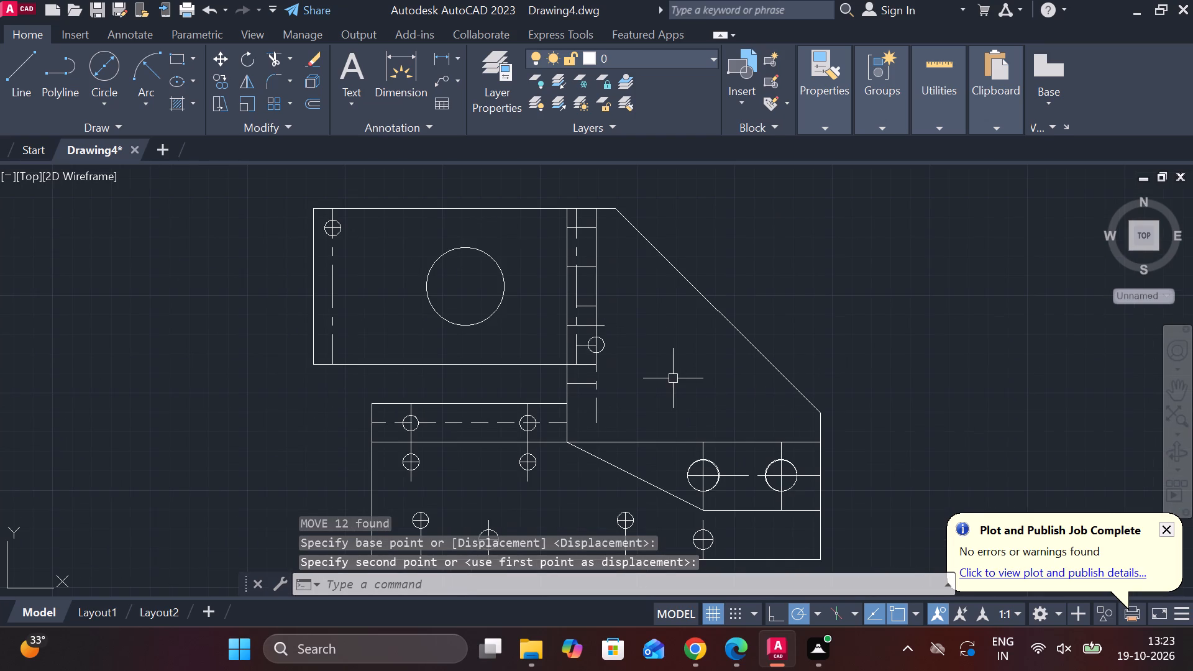
pyautogui.scroll(1, 664, 319)
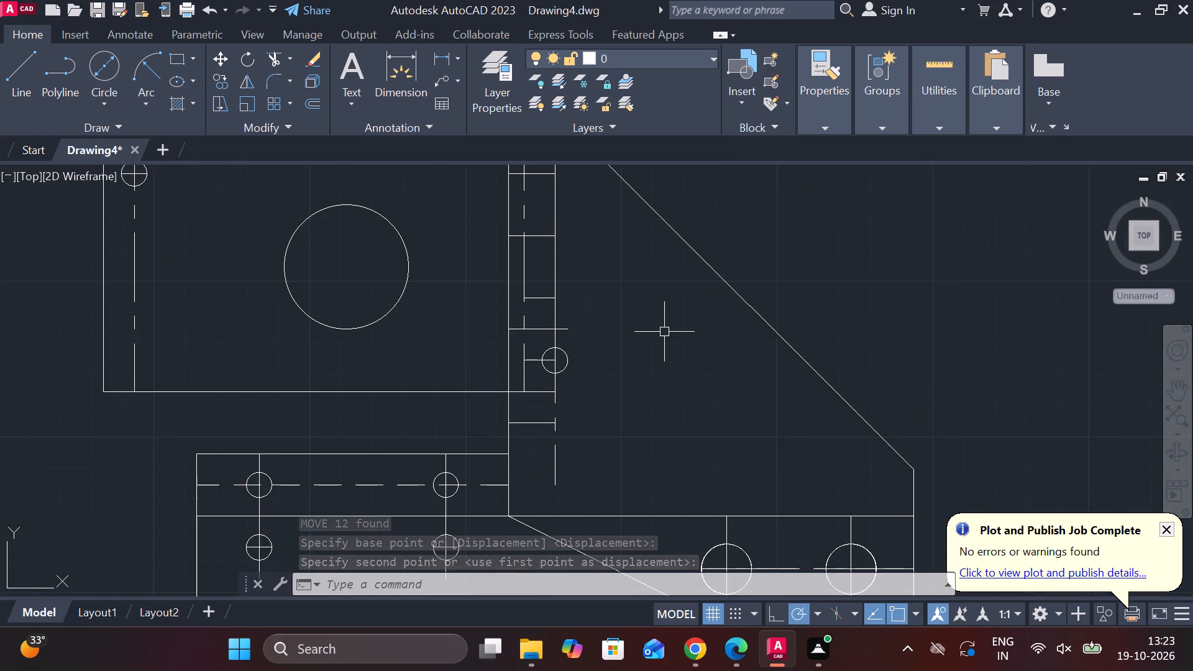
pyautogui.moveTo(664, 335); pyautogui.dragTo(760, 262, button='middle')
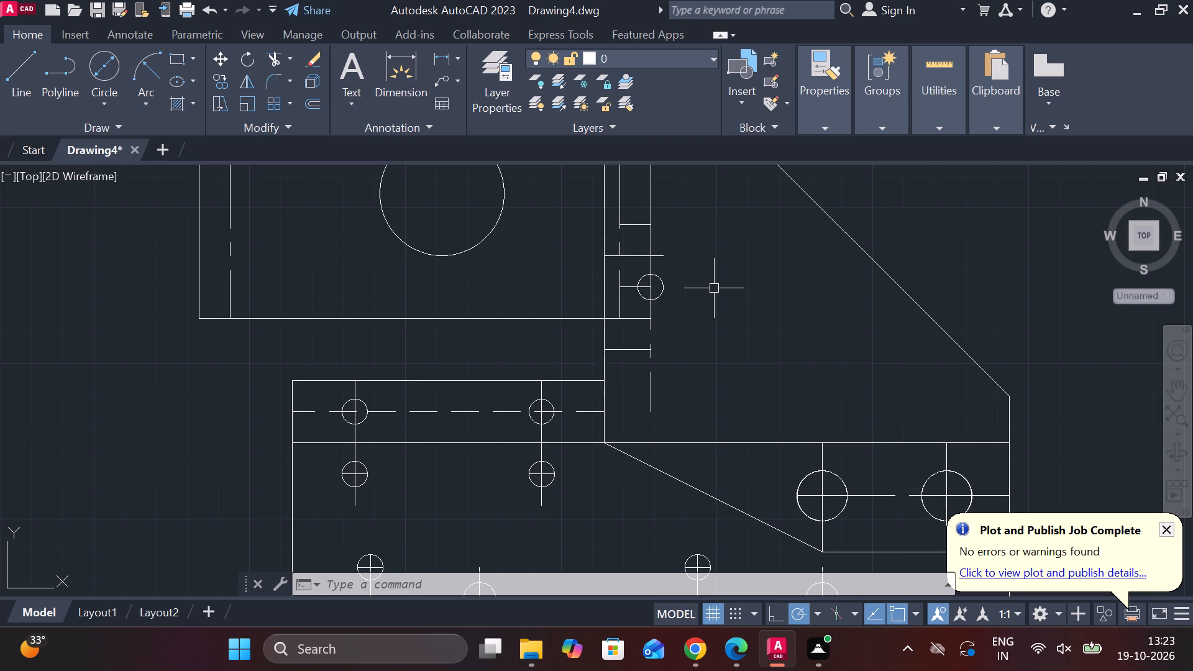
pyautogui.scroll(-1, 713, 288)
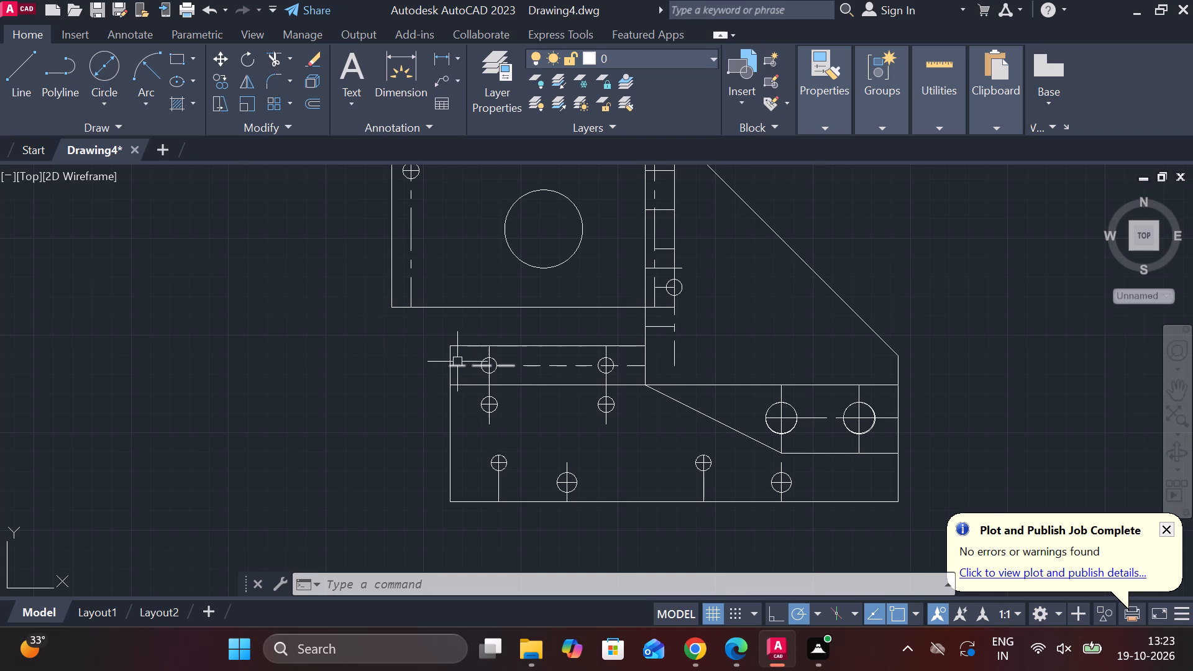
pyautogui.scroll(1, 486, 372)
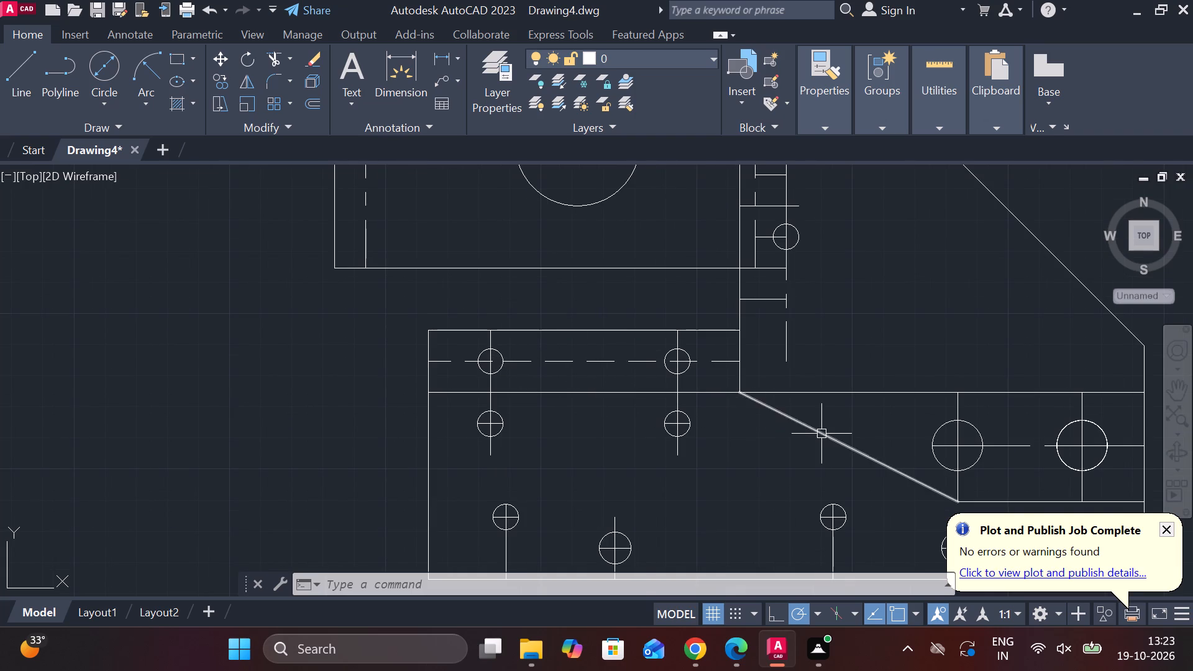
pyautogui.scroll(-1, 821, 434)
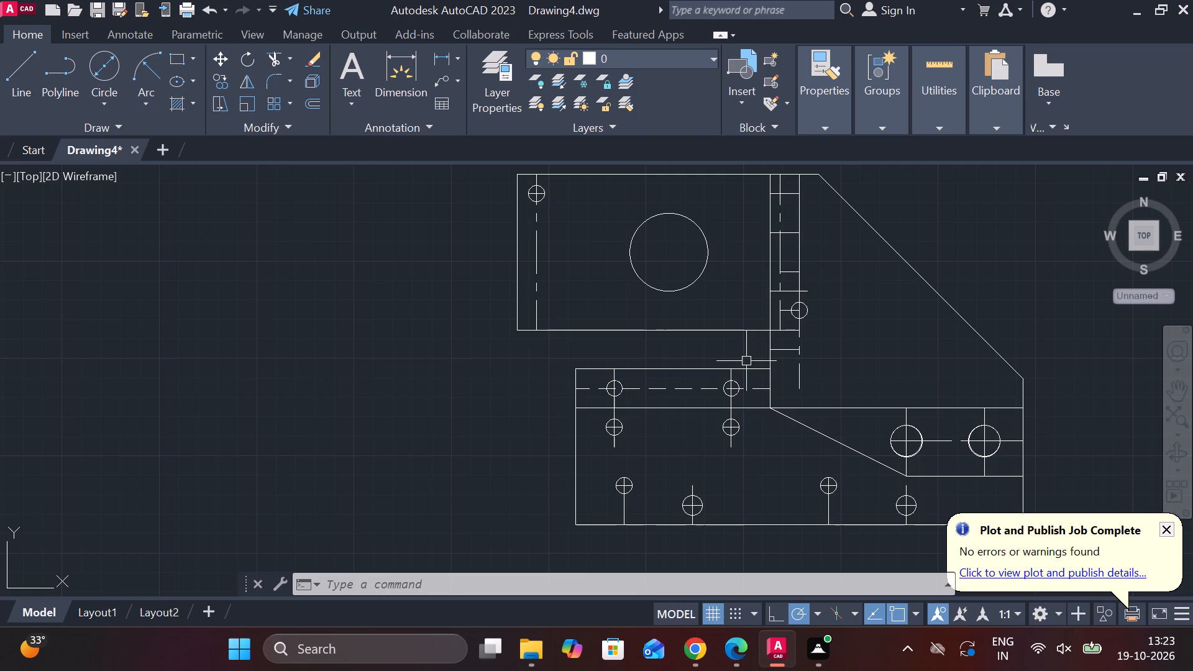
pyautogui.scroll(-3, 775, 428)
pyautogui.scroll(-1, 857, 437)
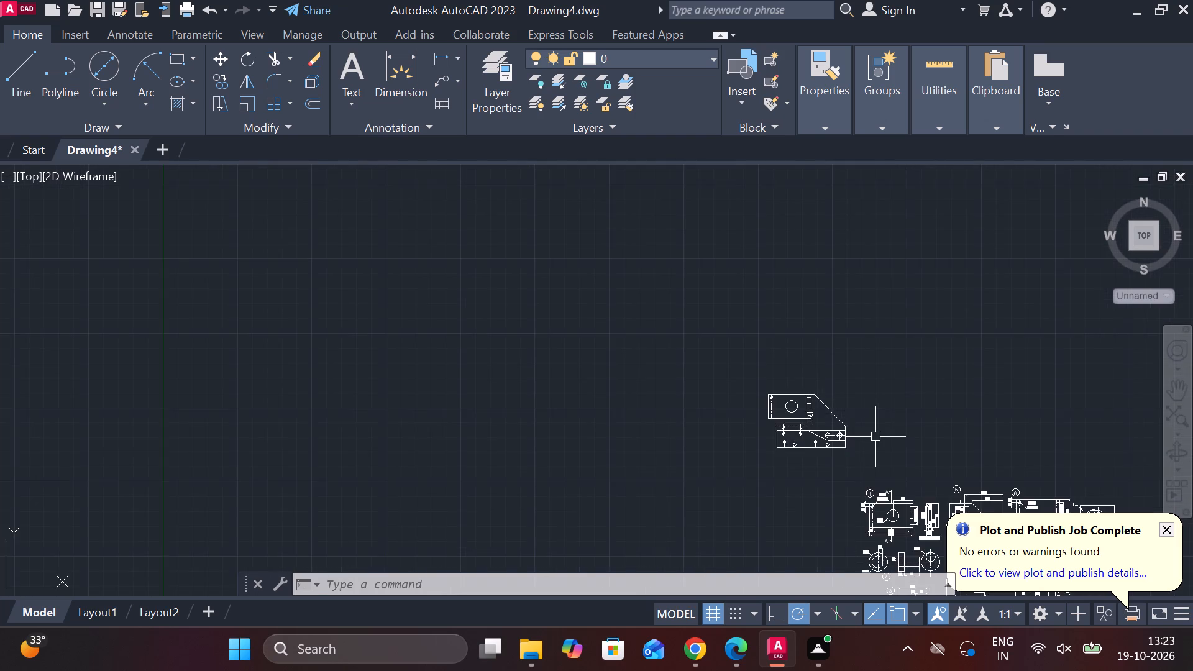
pyautogui.moveTo(813, 436); pyautogui.dragTo(653, 381, button='middle')
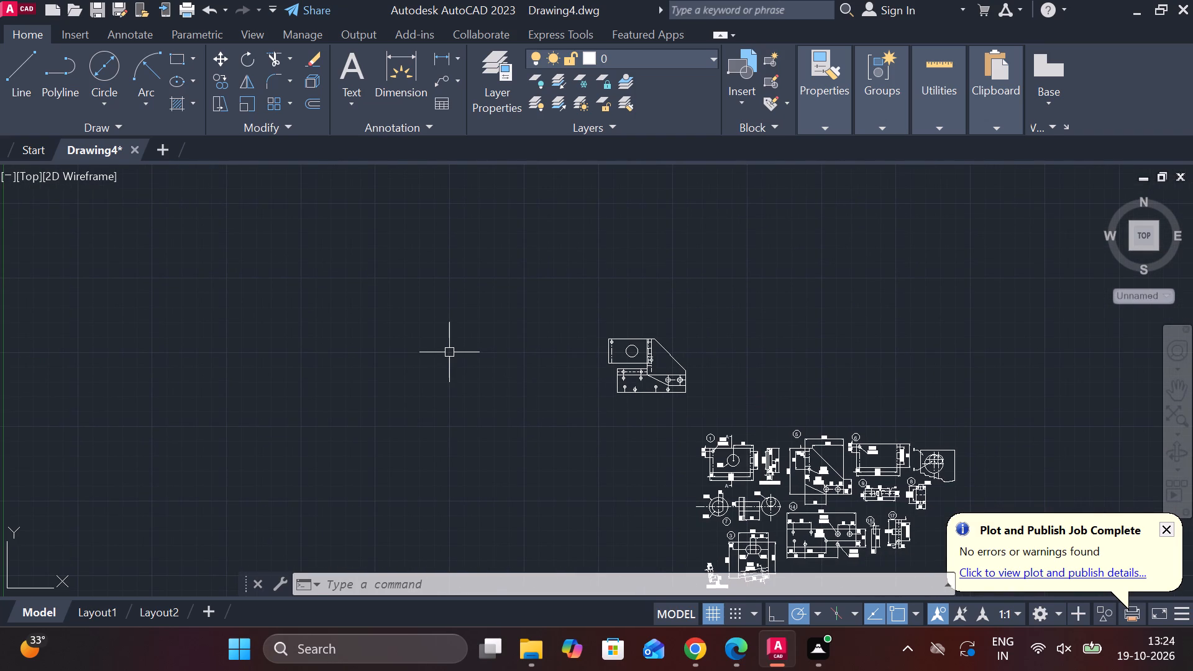
pyautogui.scroll(-1, 449, 352)
pyautogui.scroll(2, 660, 377)
pyautogui.scroll(2, 493, 342)
pyautogui.moveTo(488, 330); pyautogui.dragTo(653, 368, button='middle')
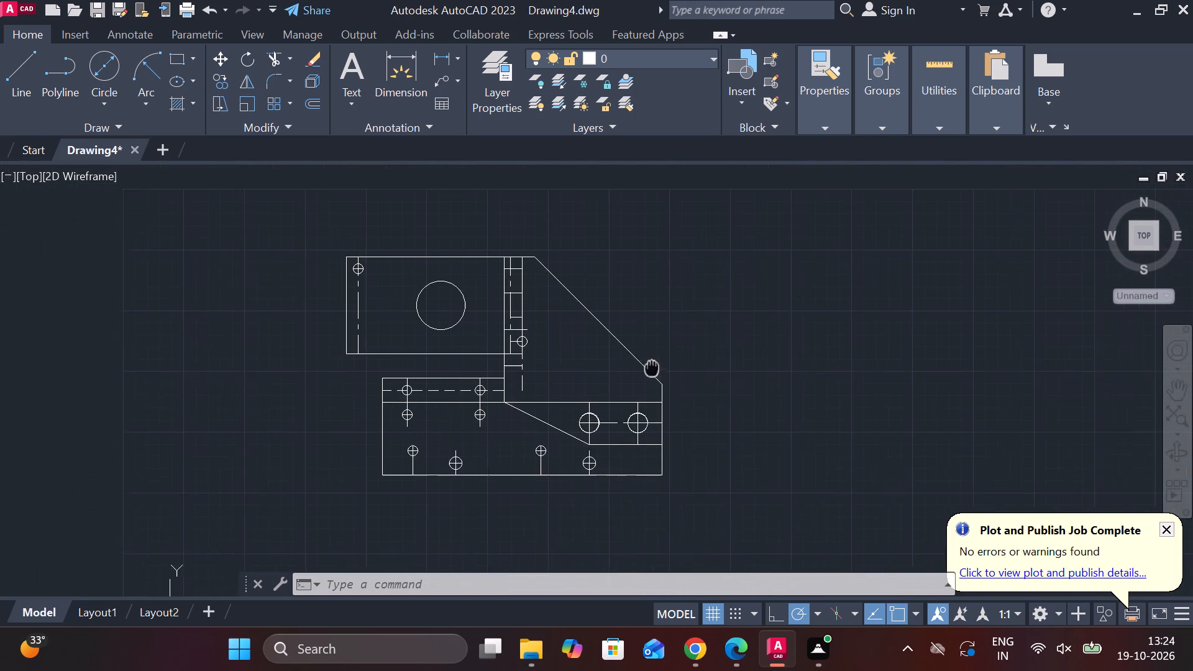
pyautogui.moveTo(555, 349); pyautogui.dragTo(601, 446, button='middle')
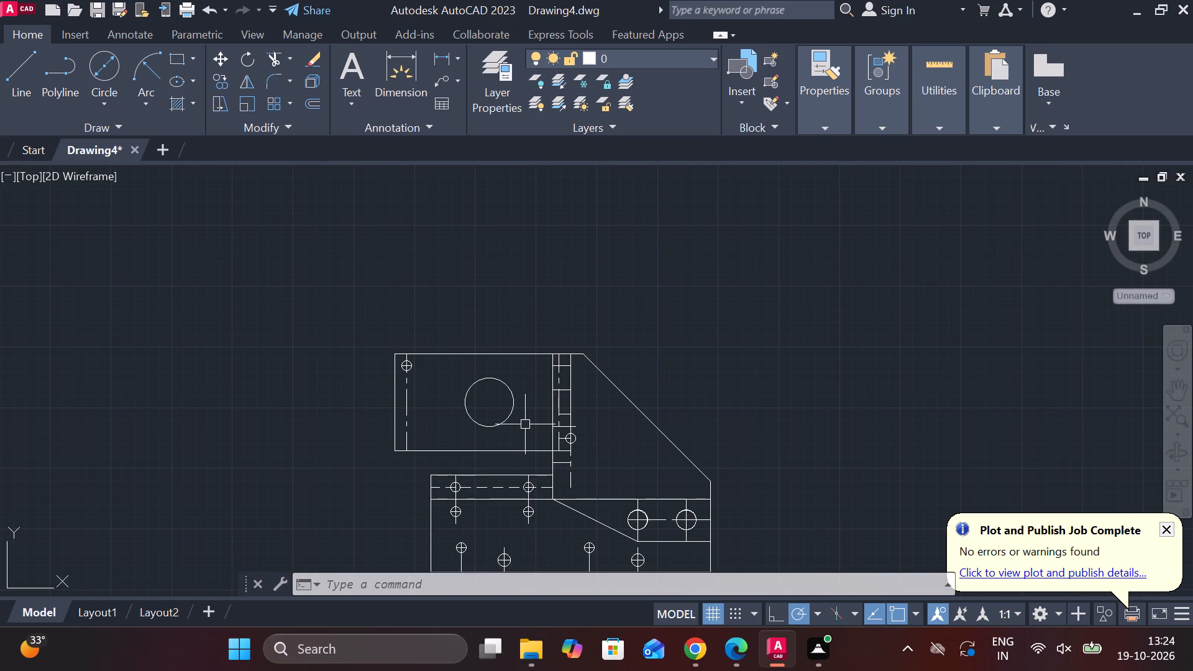
pyautogui.moveTo(518, 423); pyautogui.dragTo(470, 304, button='middle')
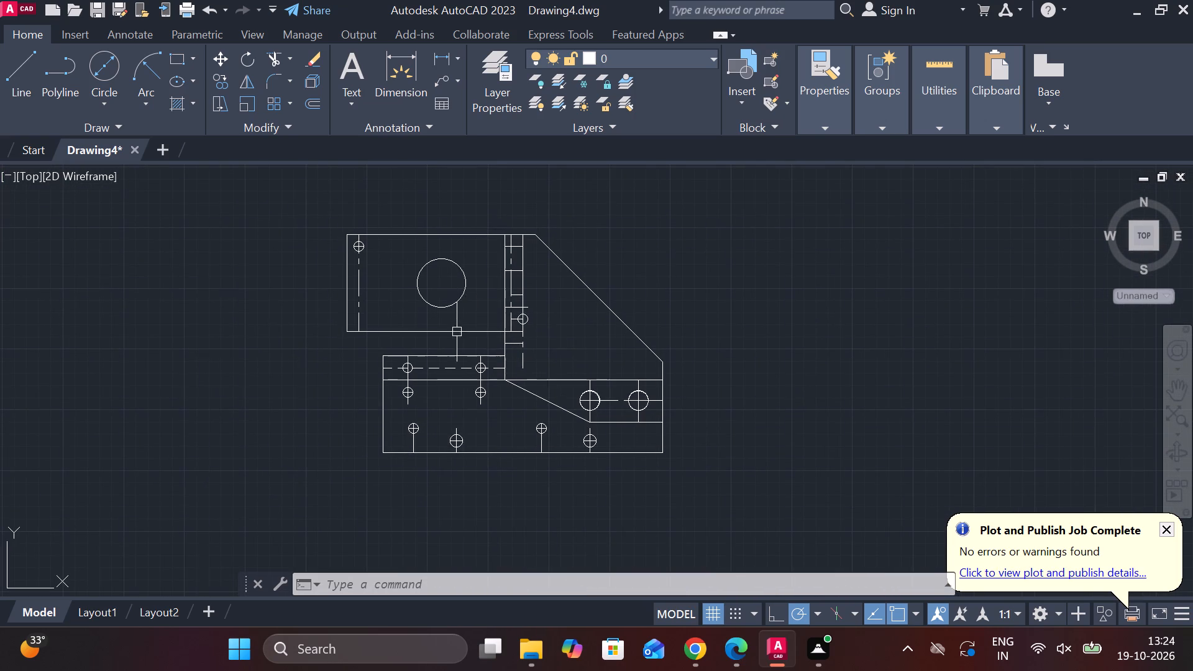
pyautogui.scroll(-2, 574, 362)
pyautogui.scroll(1, 606, 421)
pyautogui.moveTo(608, 422); pyautogui.dragTo(503, 224, button='middle')
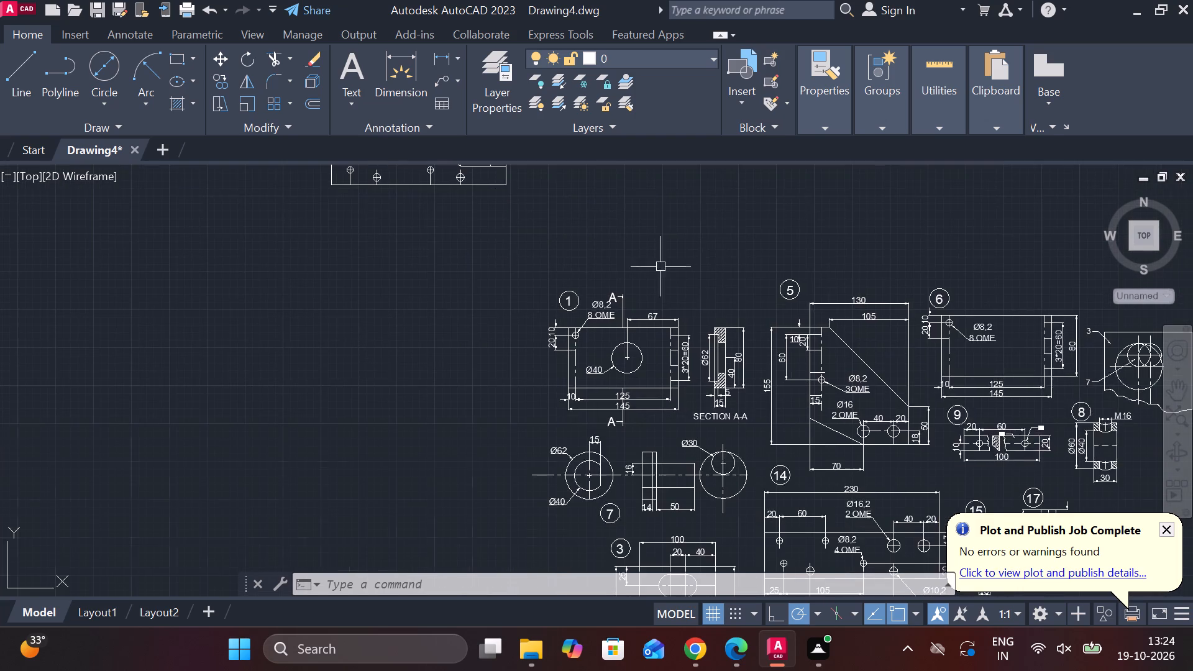
pyautogui.scroll(1, 825, 349)
pyautogui.scroll(-1, 775, 390)
pyautogui.moveTo(775, 390); pyautogui.dragTo(693, 203, button='middle')
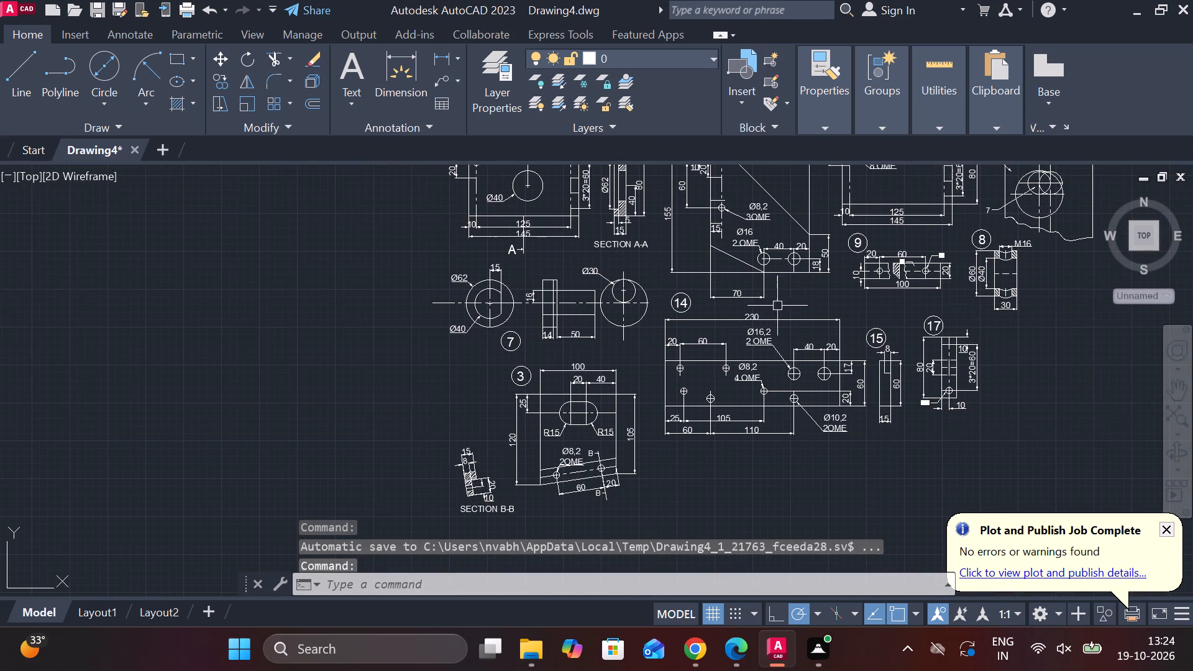
pyautogui.moveTo(859, 290); pyautogui.dragTo(731, 429, button='middle')
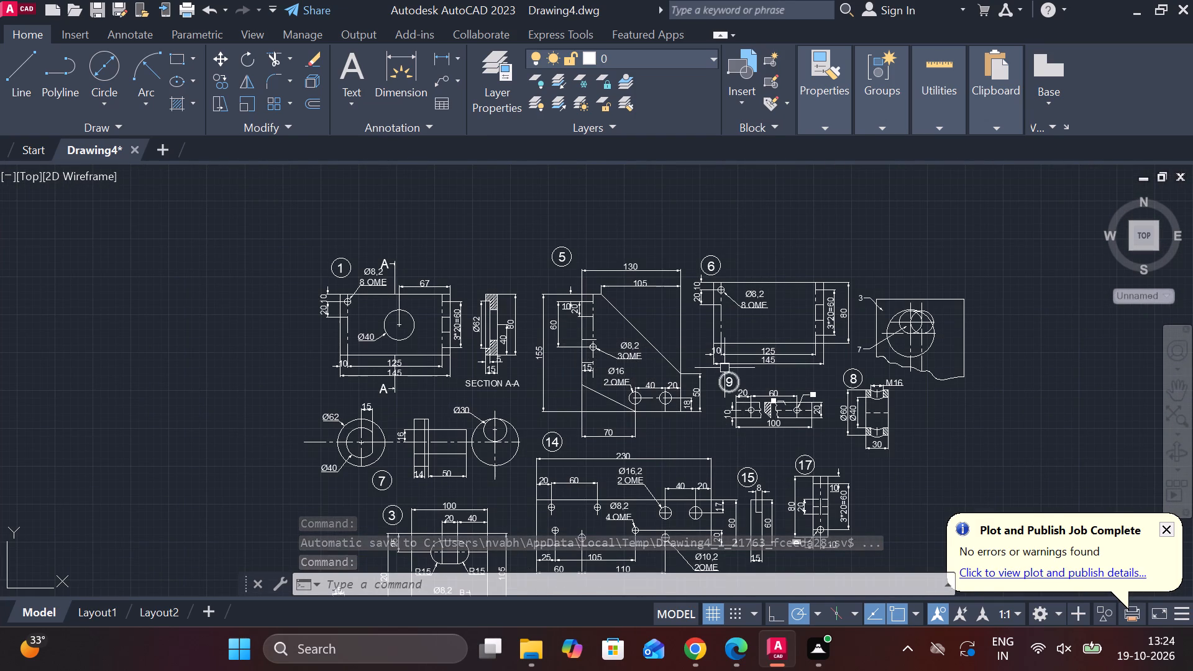
pyautogui.moveTo(724, 443); pyautogui.dragTo(795, 345, button='middle')
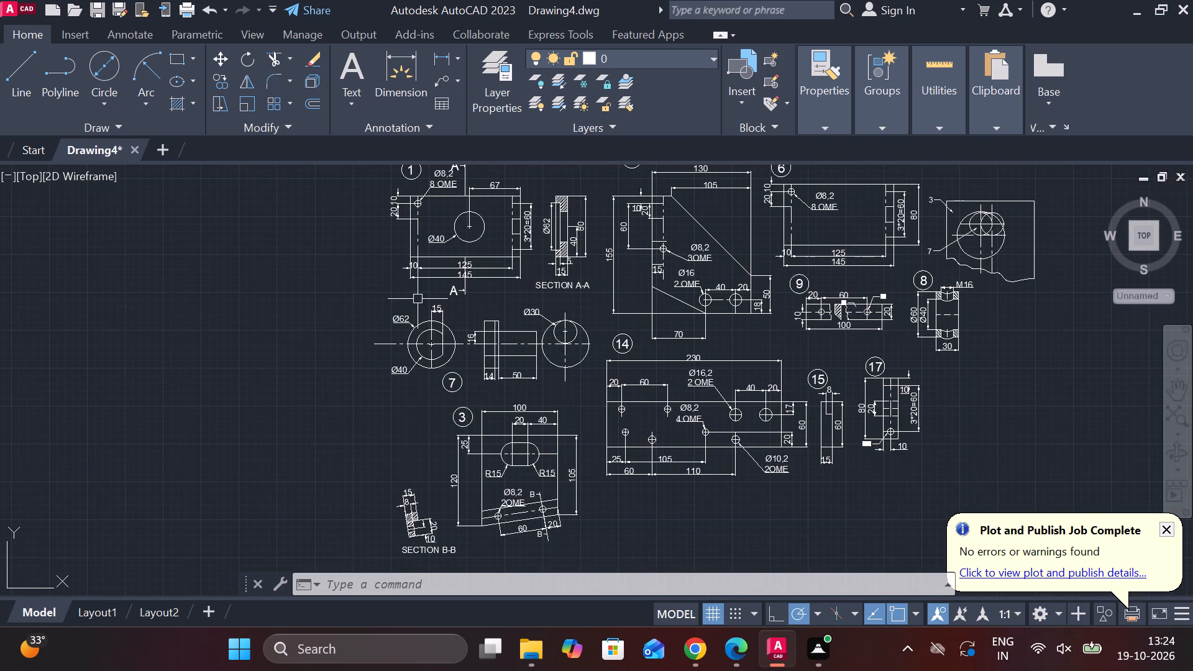
pyautogui.moveTo(417, 294); pyautogui.dragTo(497, 426, button='middle')
pyautogui.moveTo(519, 243); pyautogui.dragTo(559, 434, button='middle')
pyautogui.moveTo(537, 367); pyautogui.dragTo(738, 396, button='middle')
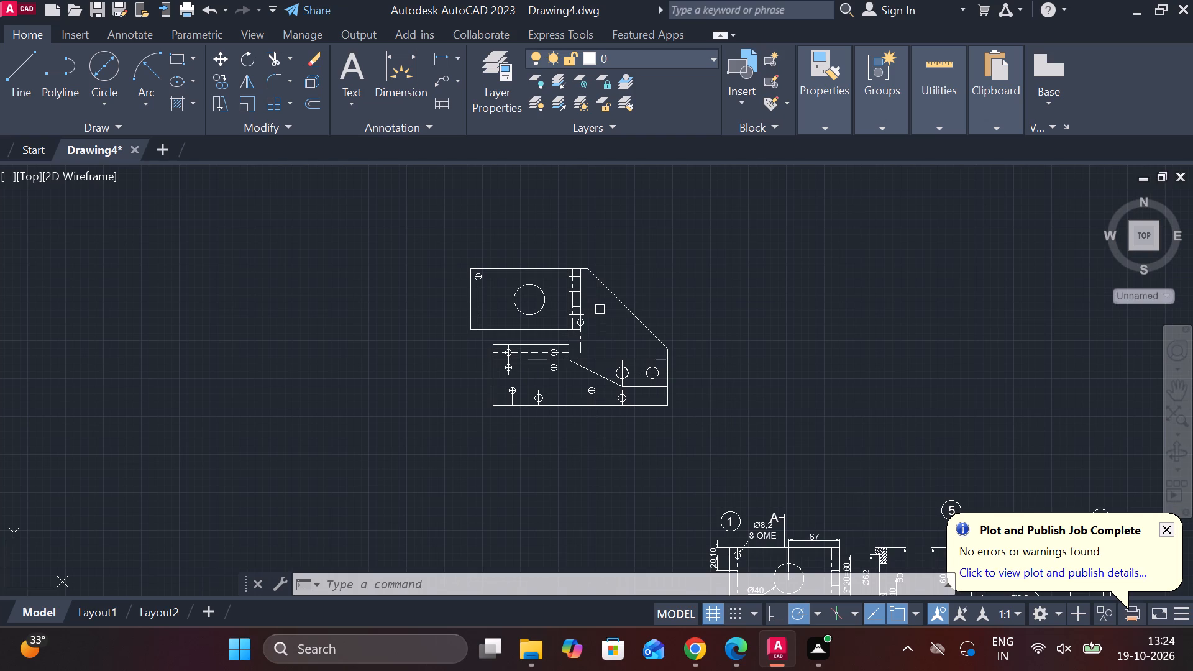
# Copy the dimensioned part 3 view into the empty area beside the part 1 view.
pyautogui.scroll(-1, 628, 390)
pyautogui.moveTo(633, 393); pyautogui.dragTo(600, 285, button='middle')
pyautogui.moveTo(729, 450); pyautogui.dragTo(709, 327, button='middle')
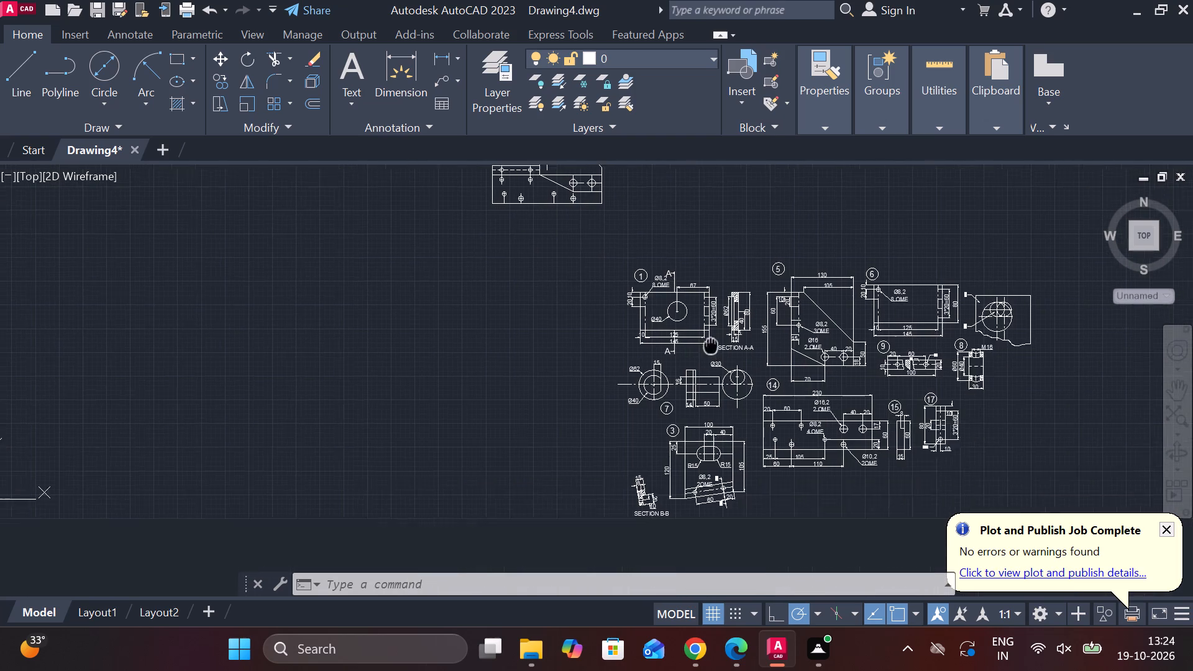
pyautogui.moveTo(709, 327); pyautogui.dragTo(708, 308, button='middle')
pyautogui.scroll(2, 688, 377)
pyautogui.moveTo(739, 435); pyautogui.dragTo(703, 398, button='middle')
pyautogui.moveTo(576, 318); pyautogui.dragTo(599, 318)
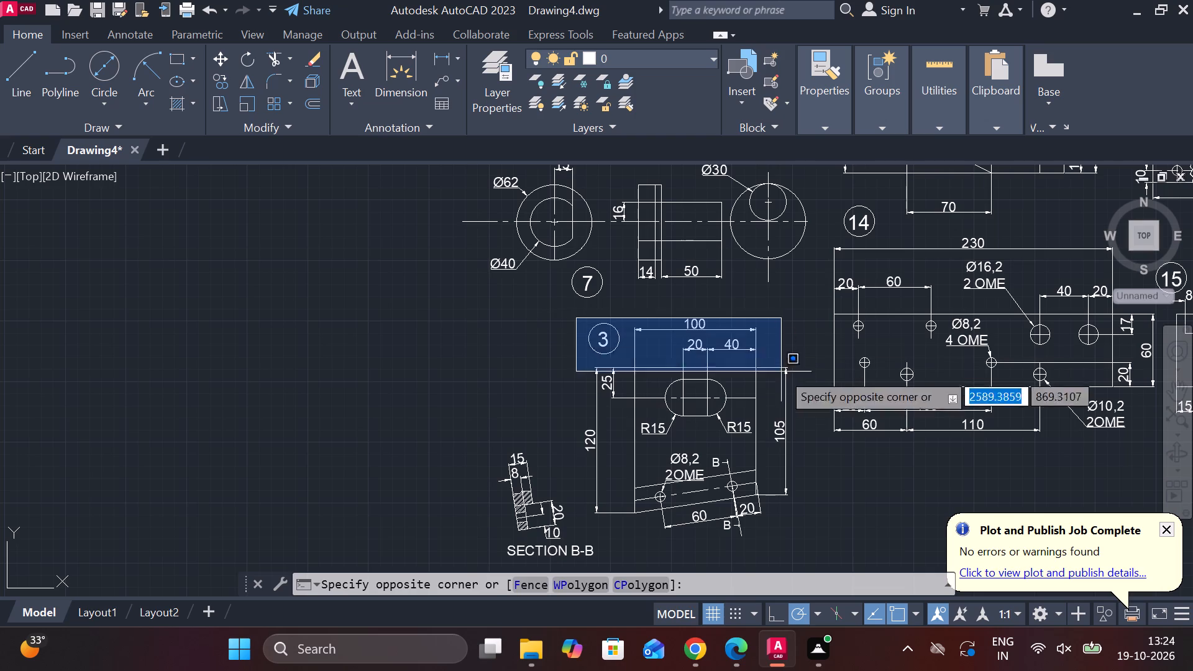
pyautogui.click(811, 525)
pyautogui.write('CO')
pyautogui.press('Return')
pyautogui.click(849, 511)
pyautogui.scroll(-1, 785, 476)
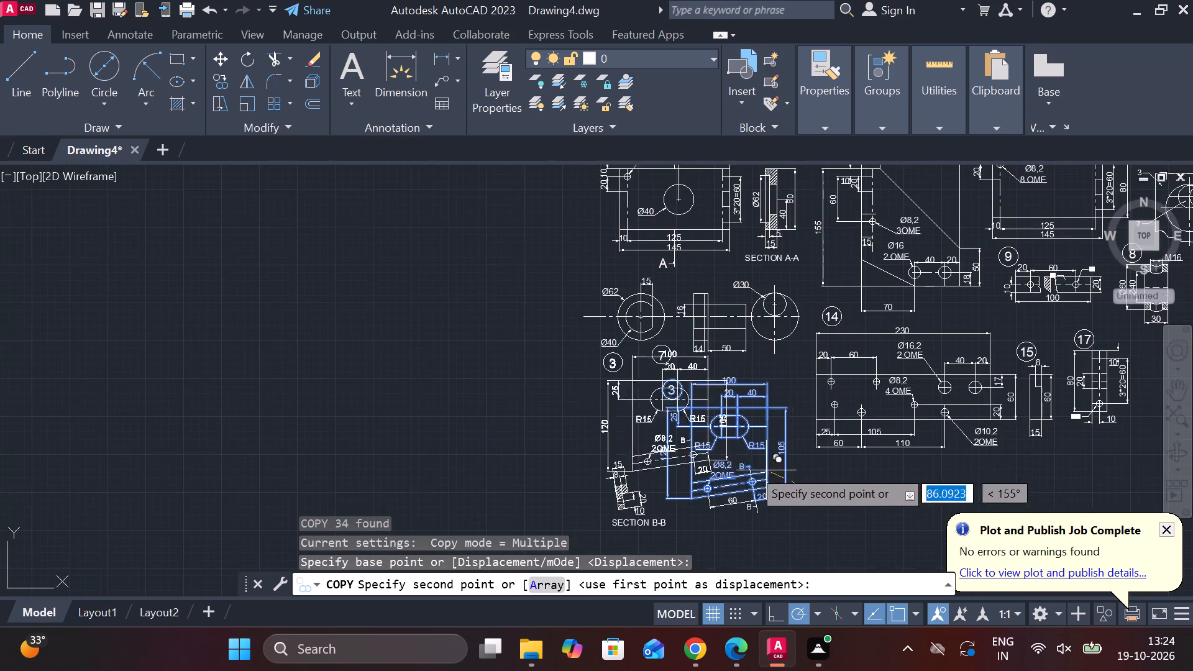
pyautogui.moveTo(741, 465); pyautogui.dragTo(849, 561, button='middle')
pyautogui.click(613, 349)
pyautogui.scroll(2, 595, 344)
pyautogui.press('Escape')
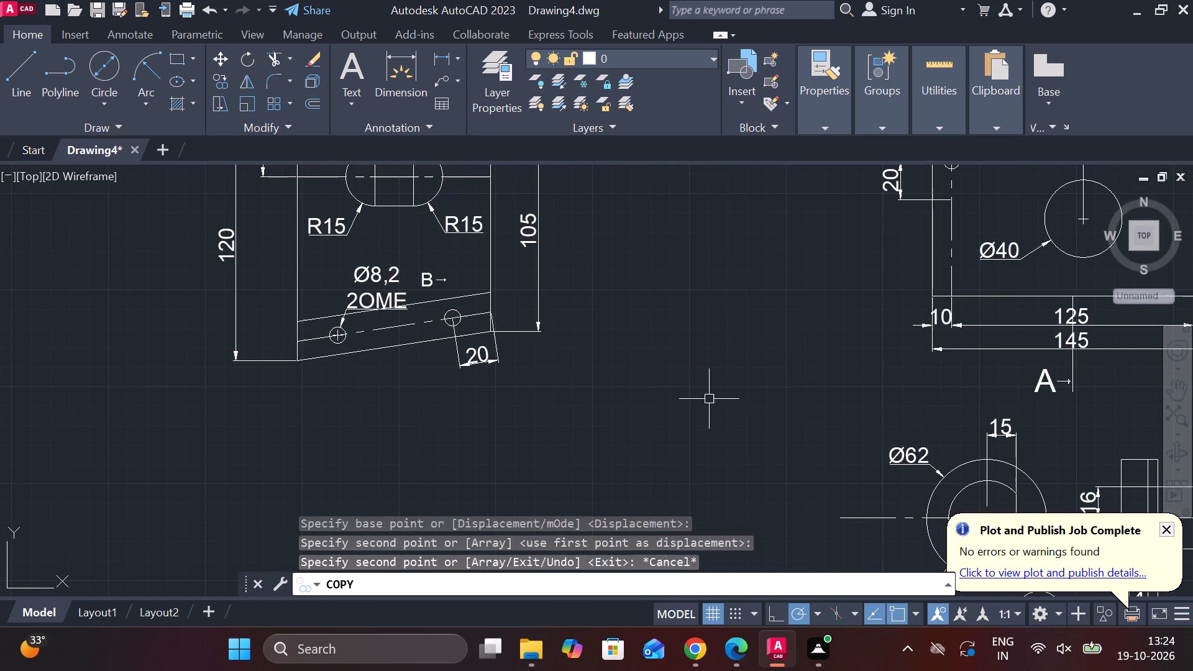
# Erase the balloon circle and the 100, 20, 25 and 120 dimensions from the part 3 copy.
pyautogui.moveTo(540, 406); pyautogui.dragTo(679, 518, button='middle')
pyautogui.click(555, 196)
pyautogui.click(511, 163)
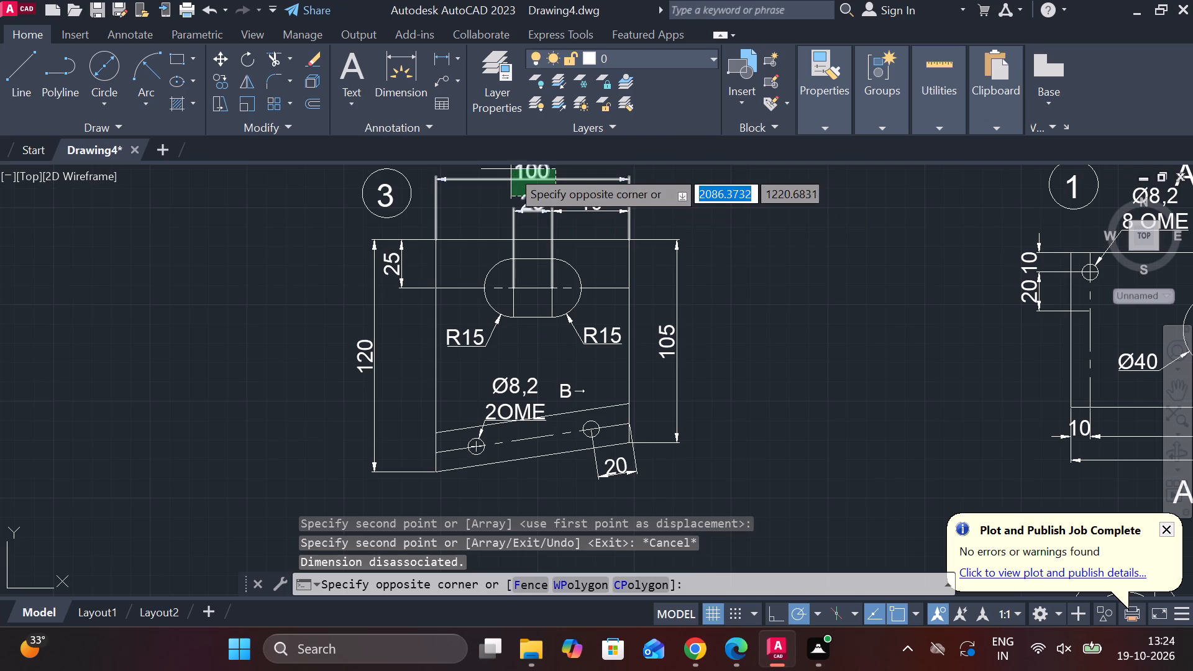
pyautogui.click(511, 187)
pyautogui.click(442, 178)
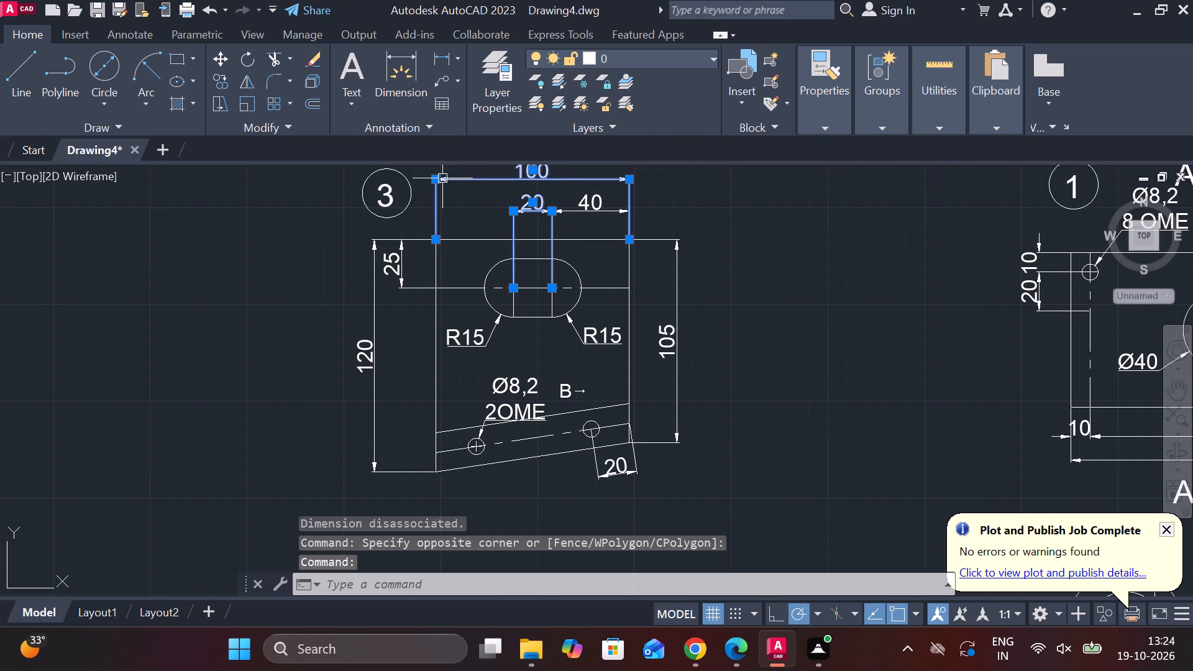
pyautogui.click(401, 184)
pyautogui.click(417, 198)
pyautogui.click(413, 198)
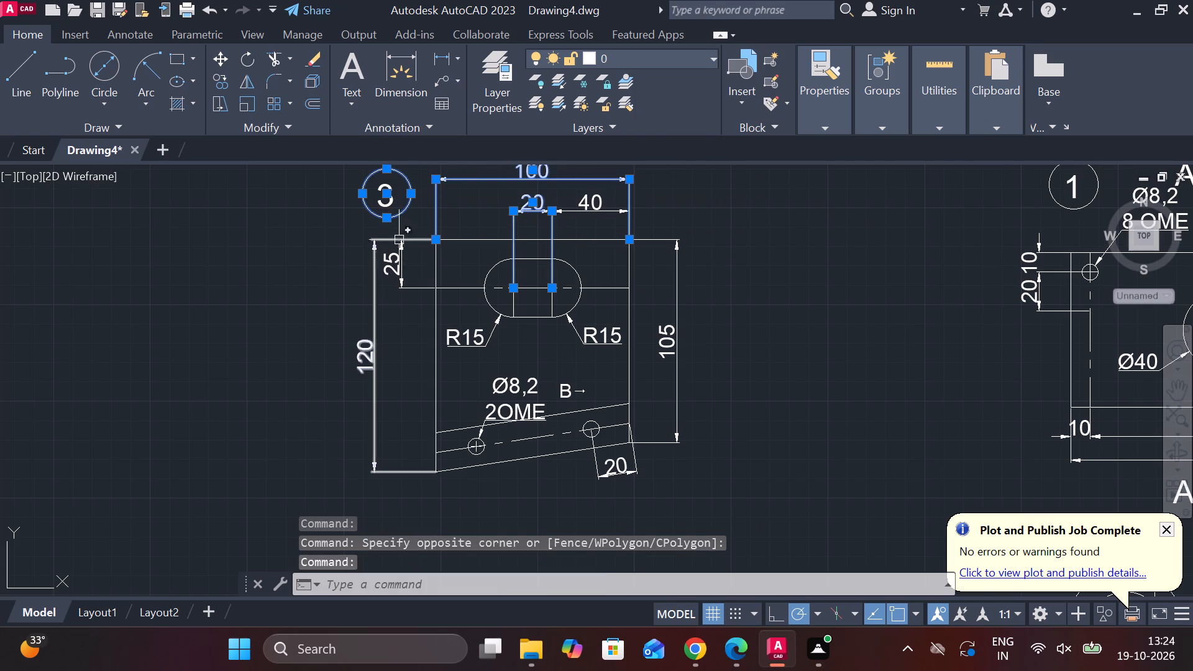
pyautogui.click(398, 257)
pyautogui.click(363, 379)
pyautogui.click(367, 367)
pyautogui.click(370, 360)
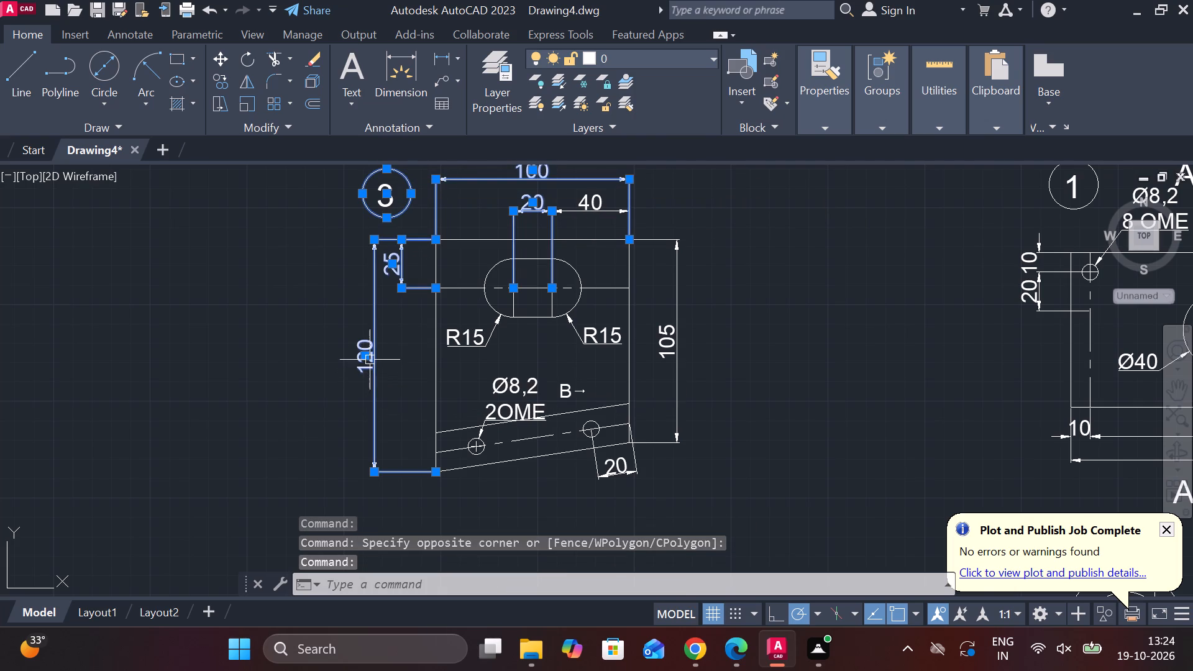
pyautogui.press('e')
pyautogui.press('space')
# Erase the Ø8,2 hole note, the slanted 20 dimension and the 105 dimension from the part 3 copy.
pyautogui.click(516, 393)
pyautogui.write('E')
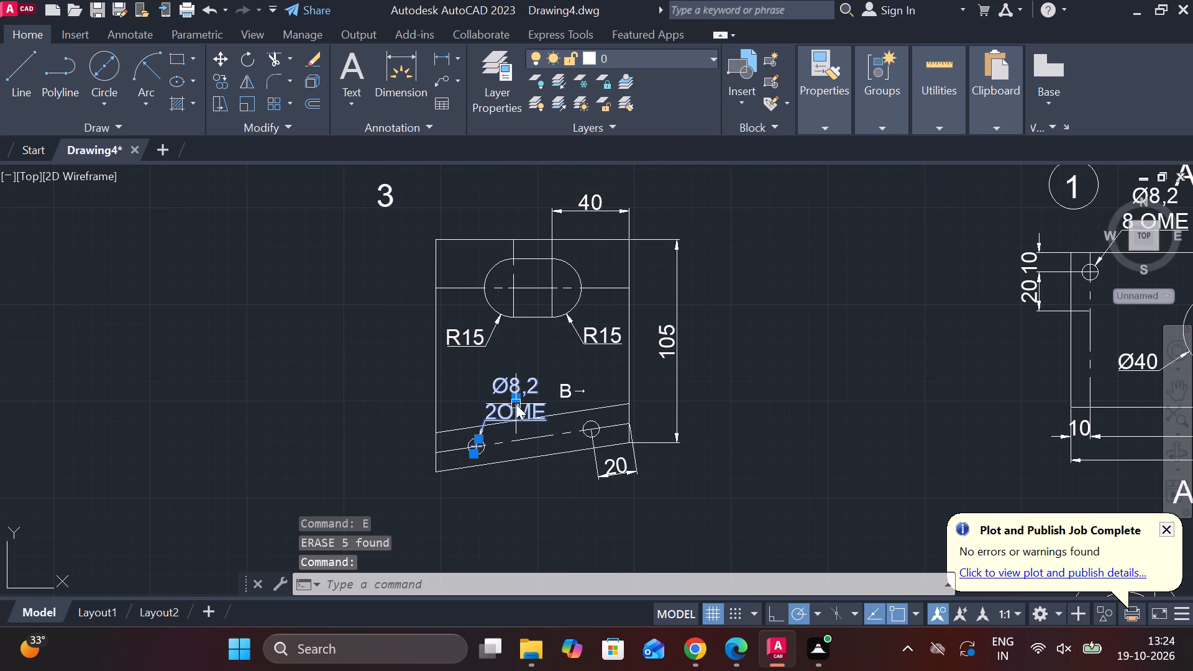
pyautogui.press('space')
pyautogui.click(600, 463)
pyautogui.write('E')
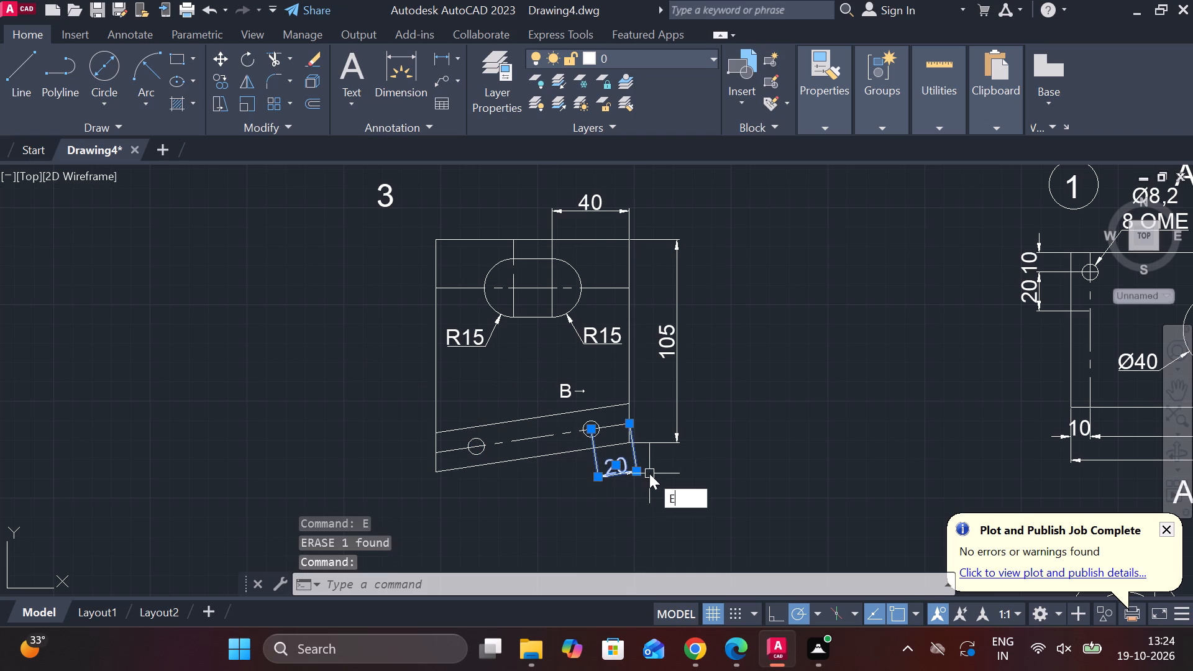
pyautogui.press('space')
pyautogui.click(674, 338)
pyautogui.write('E')
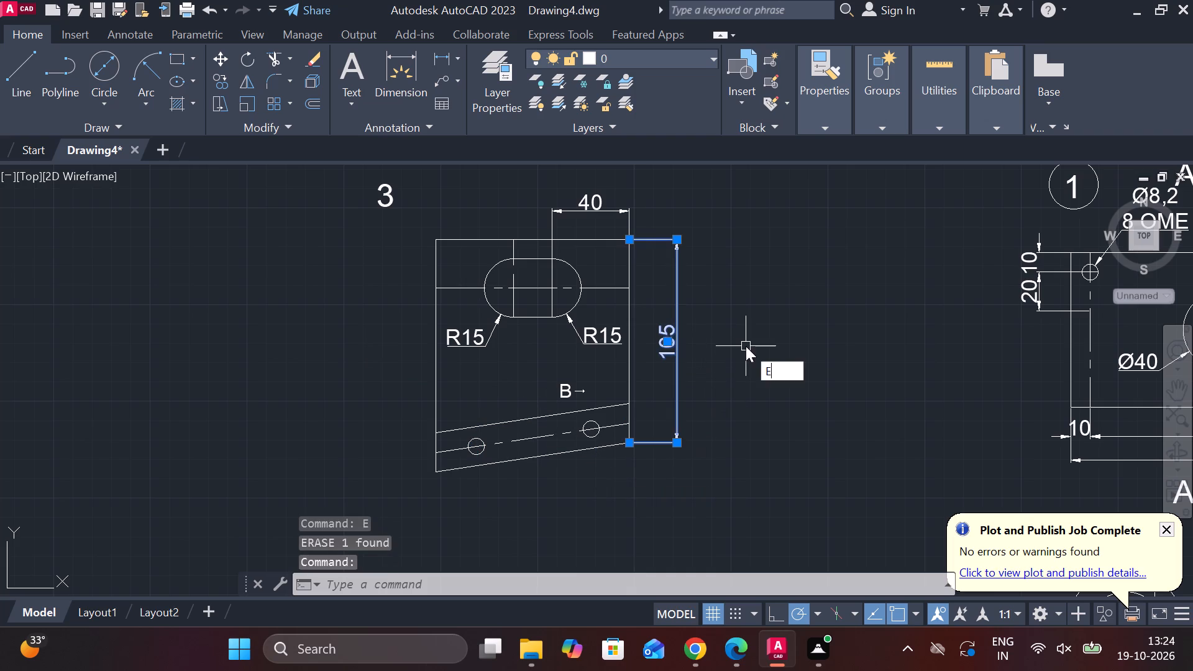
pyautogui.press('space')
# Erase the section letter B, both R15 dimensions and the 40 dimension from the part 3 copy.
pyautogui.click(568, 396)
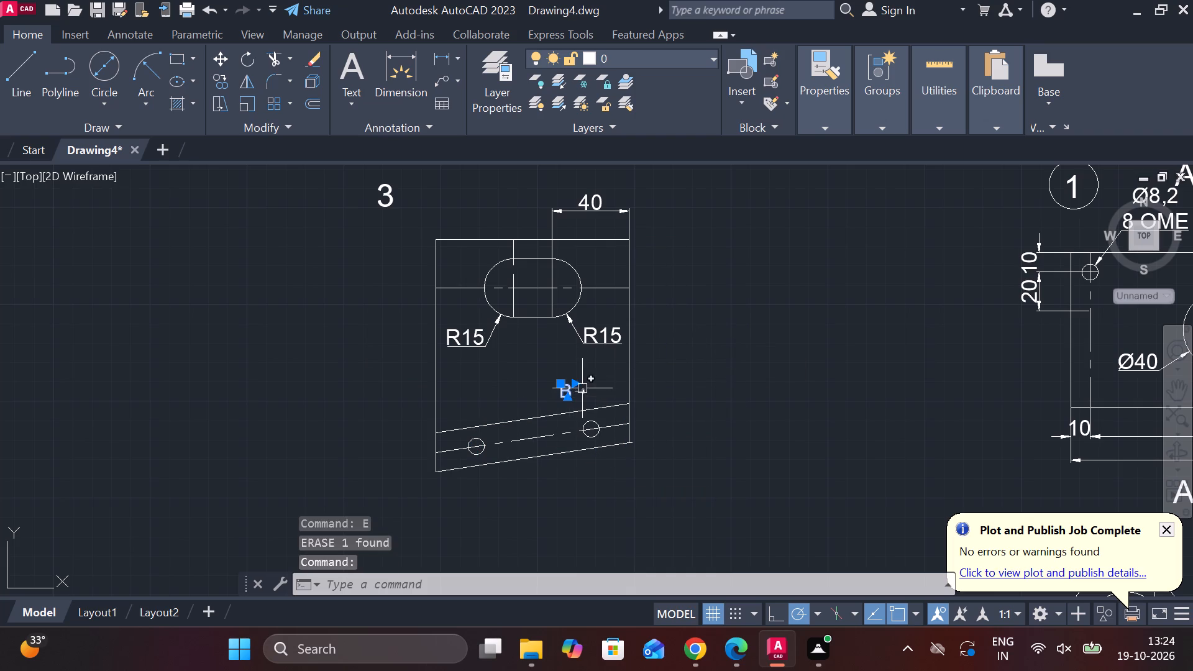
pyautogui.click(582, 388)
pyautogui.click(582, 391)
pyautogui.click(601, 340)
pyautogui.click(596, 338)
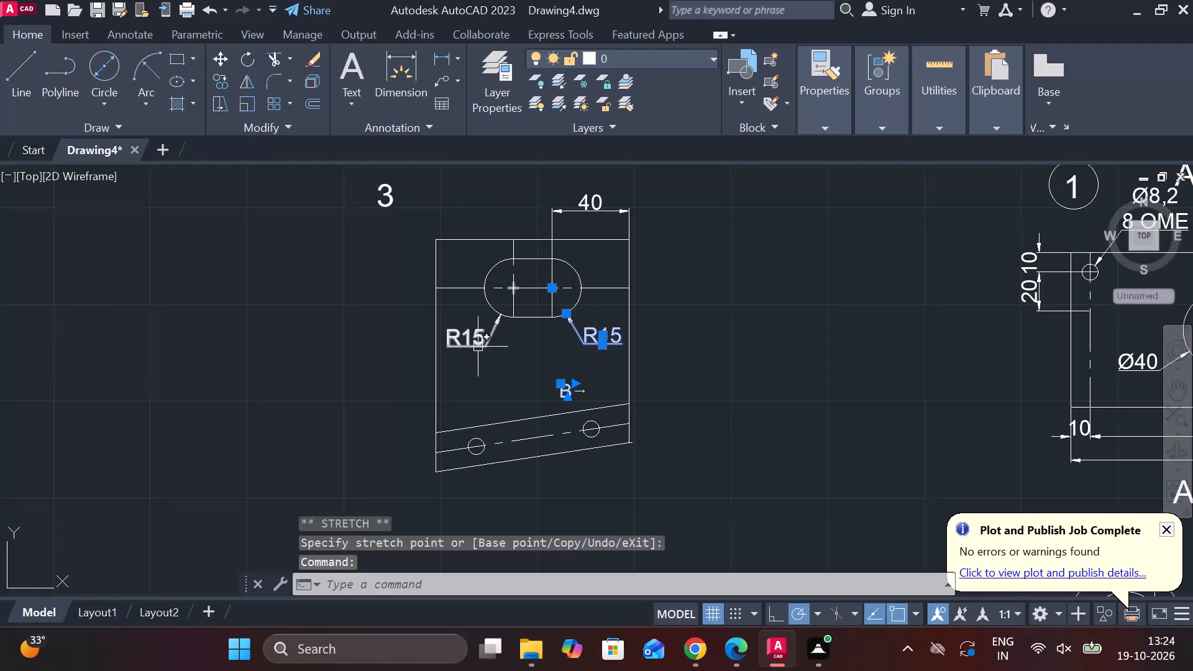
pyautogui.click(468, 340)
pyautogui.write('E')
pyautogui.press('space')
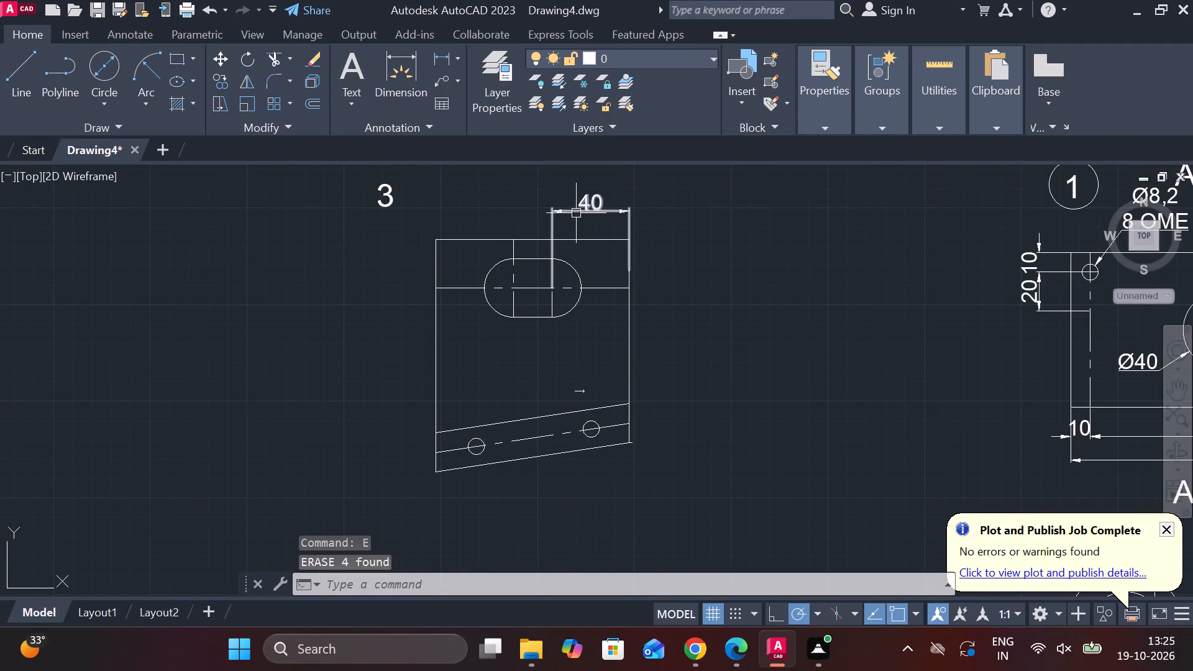
pyautogui.click(580, 209)
pyautogui.write('E')
pyautogui.press('space')
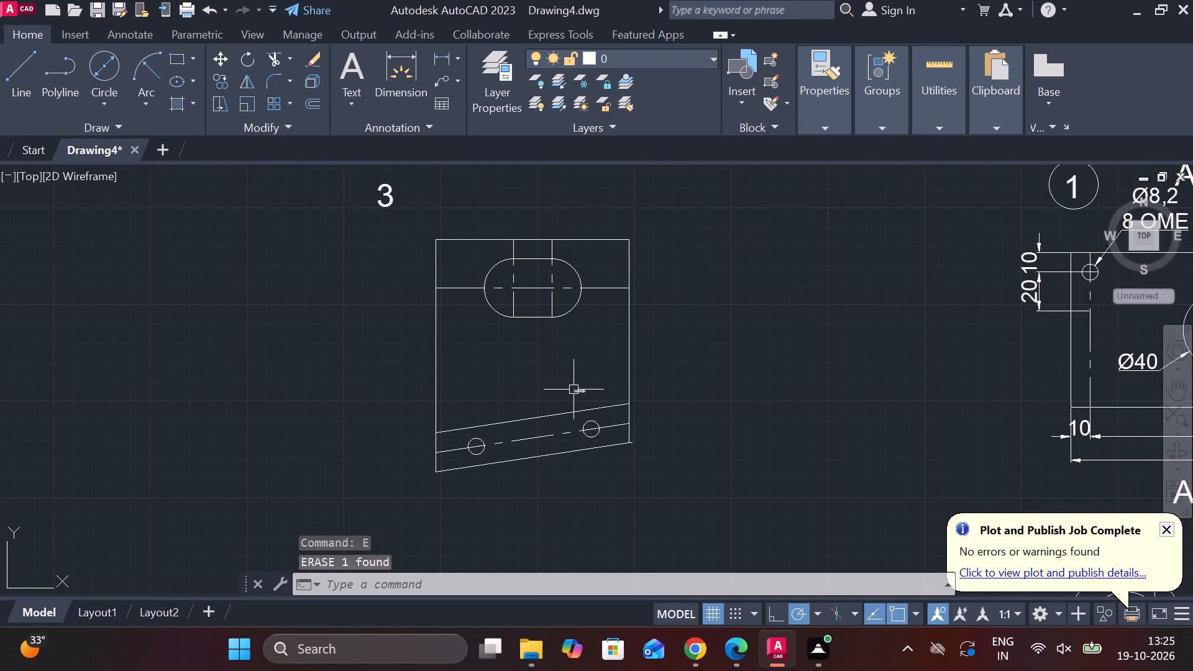
# Erase the remaining pieces of the section arrow above the sloped edge of the part 3 copy.
pyautogui.click(578, 389)
pyautogui.write('E')
pyautogui.press('space')
pyautogui.click(590, 394)
pyautogui.click(572, 390)
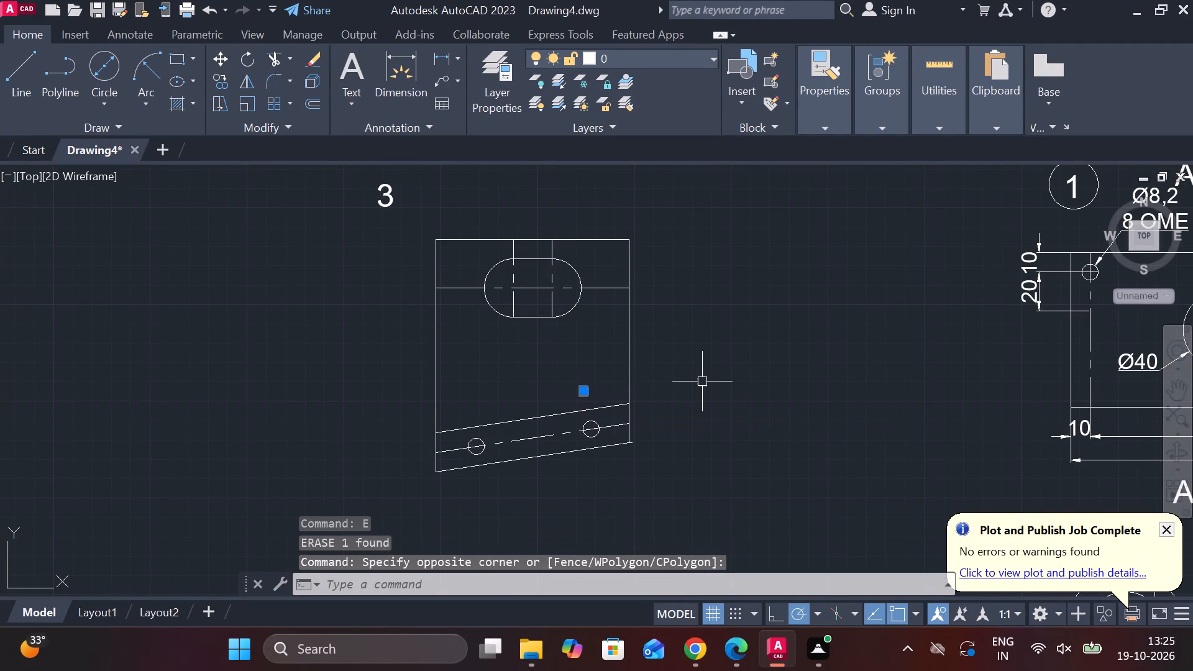
pyautogui.write('E')
pyautogui.press('space')
# Trim the short overhang of the sloped bottom edge at the part 3 copy's lower-right corner.
pyautogui.scroll(2, 673, 435)
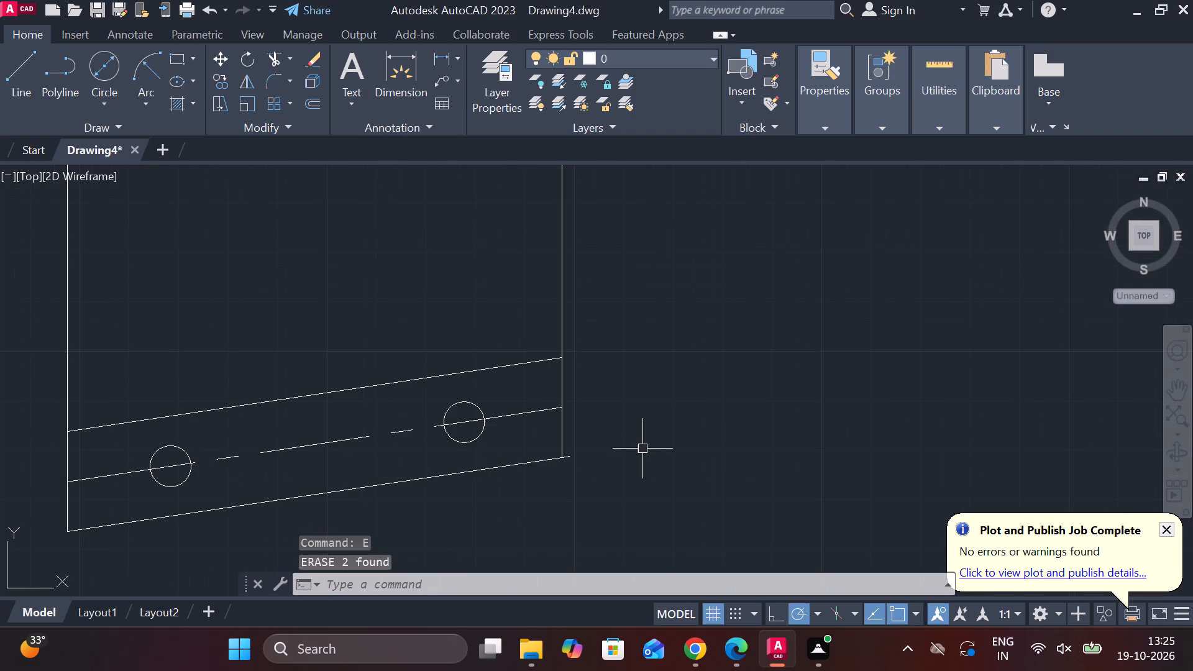
pyautogui.write('TR')
pyautogui.press('space')
pyautogui.click(572, 454)
pyautogui.scroll(-2, 630, 424)
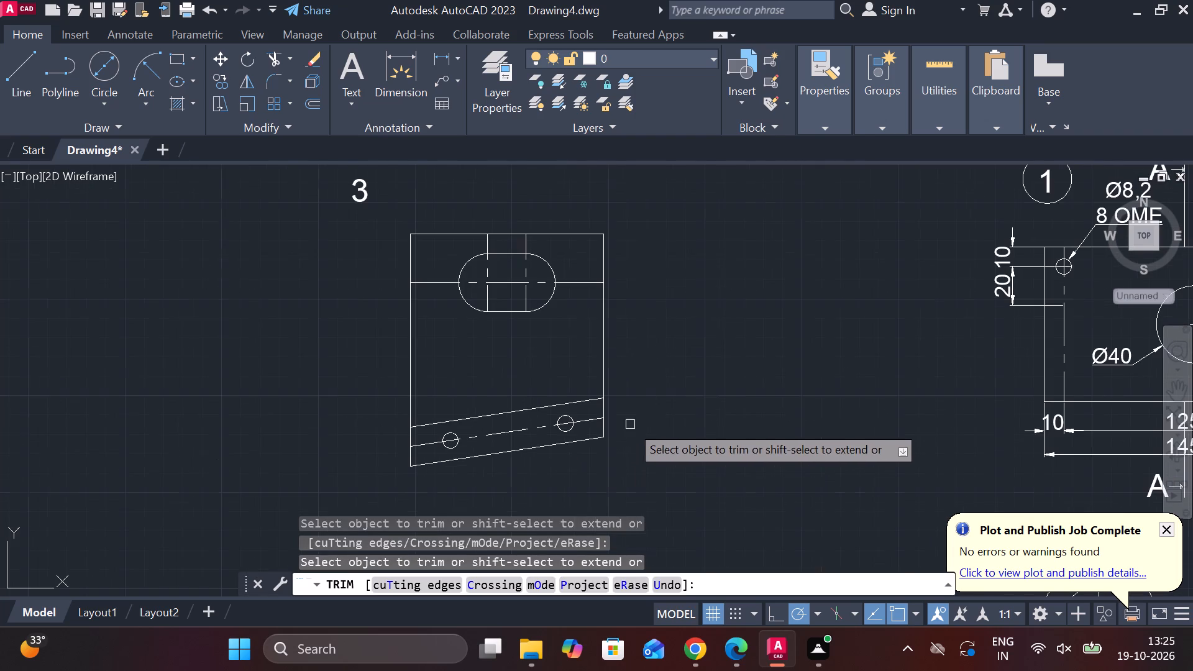
pyautogui.press('Escape')
# Erase the part number 3 text beside the cleaned copy.
pyautogui.moveTo(369, 212); pyautogui.dragTo(355, 204)
pyautogui.click(320, 180)
pyautogui.write('E')
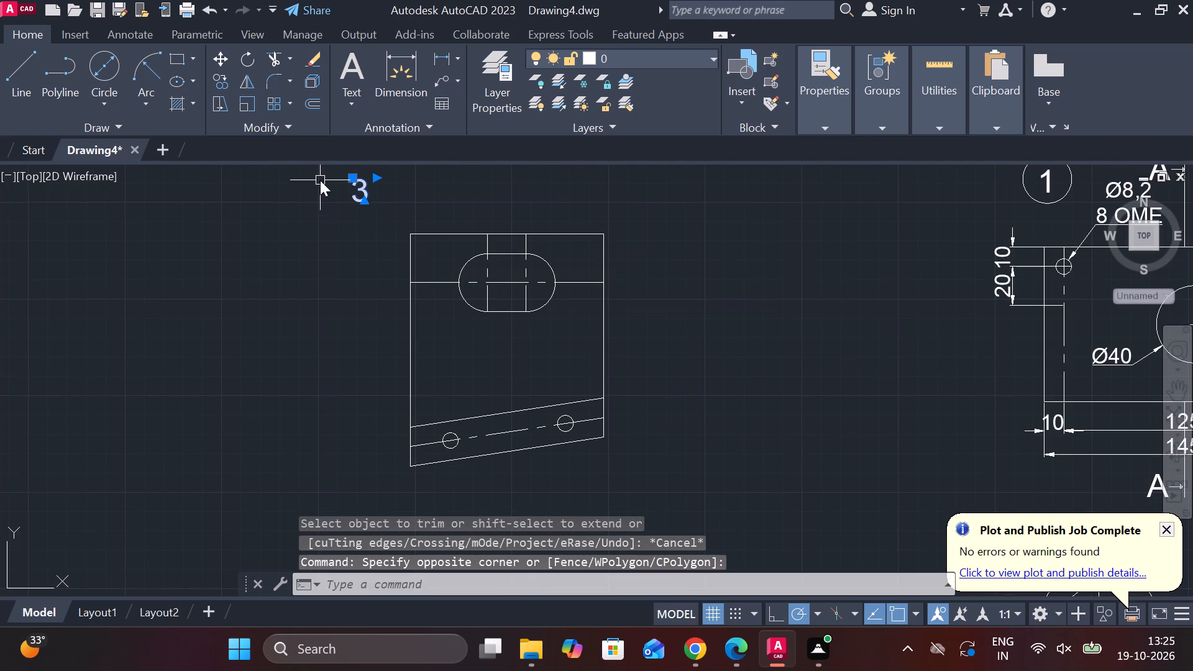
pyautogui.press('space')
# Draw a vertical line to the left of the part 3 copy as a mirror axis.
pyautogui.scroll(-2, 348, 193)
pyautogui.moveTo(409, 211); pyautogui.dragTo(457, 242, button='middle')
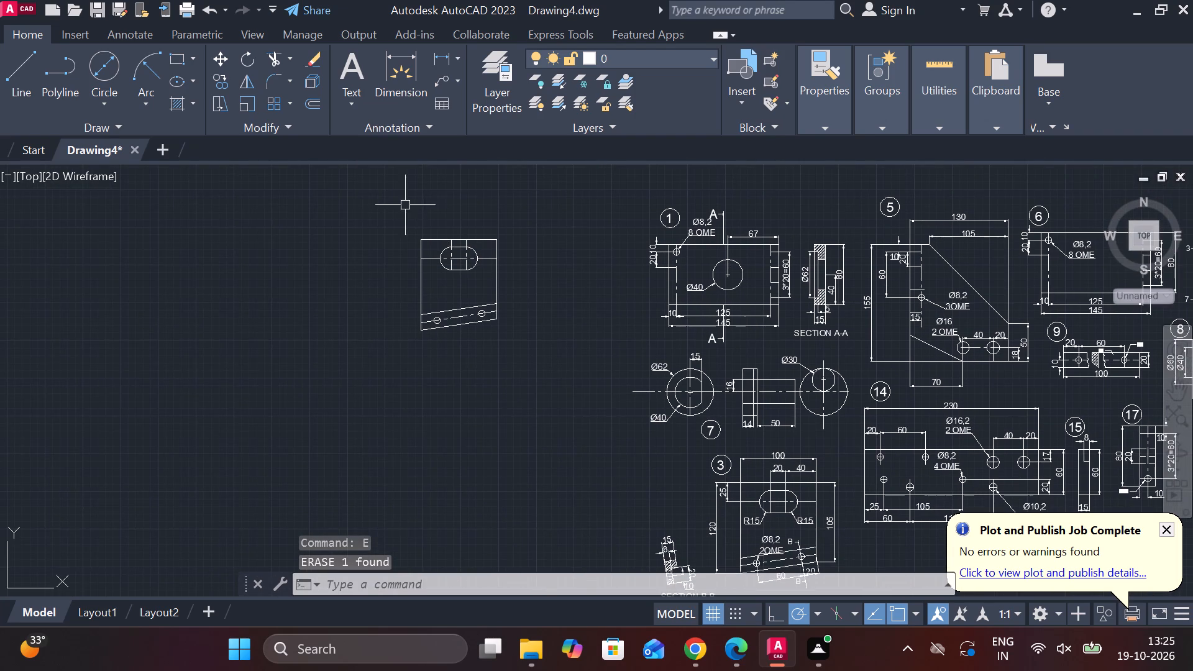
pyautogui.moveTo(392, 219); pyautogui.dragTo(421, 257, button='middle')
pyautogui.press('l')
pyautogui.press('Return')
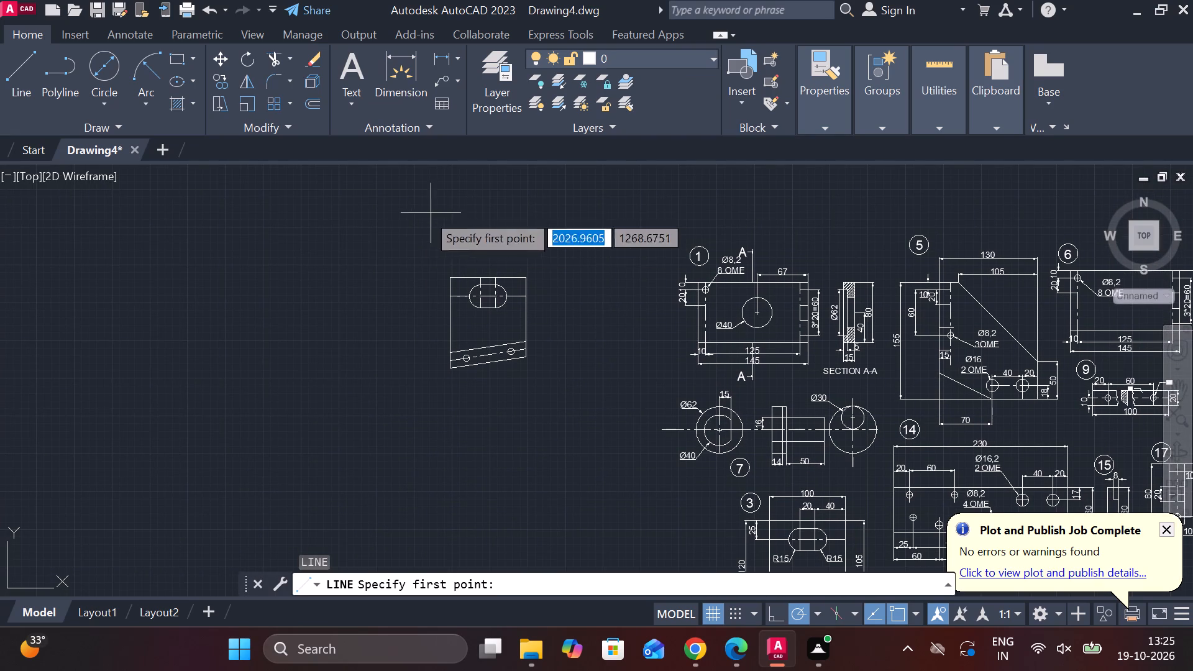
pyautogui.click(388, 229)
pyautogui.click(391, 427)
pyautogui.press('Escape')
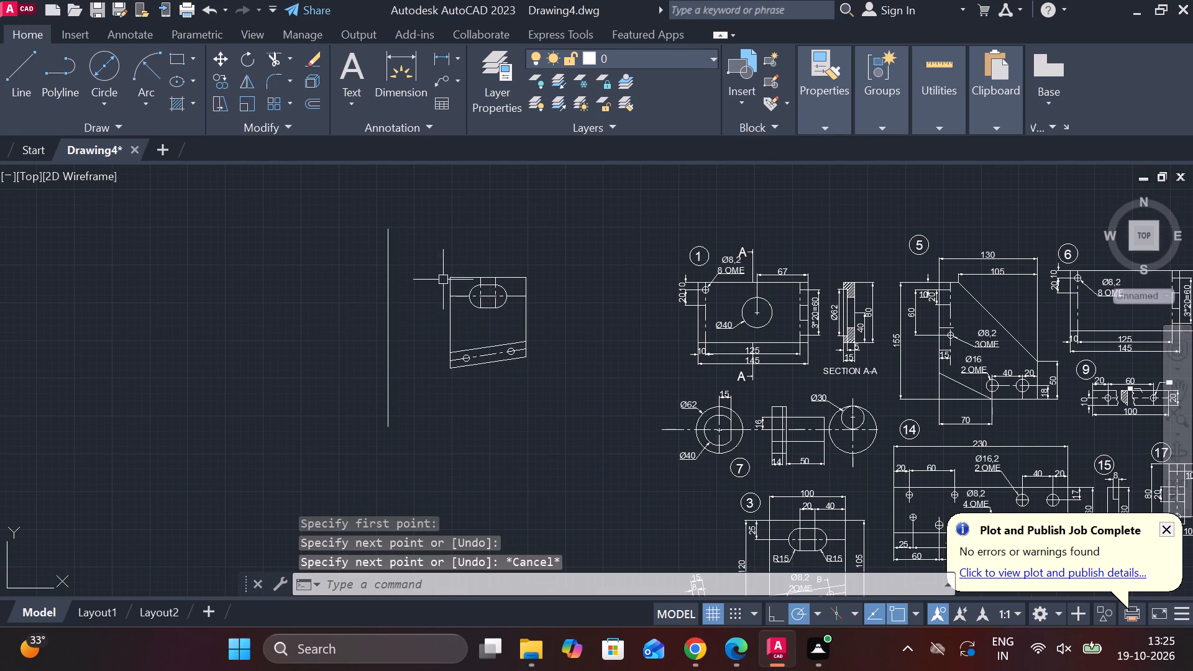
# Mirror the part 3 copy about the vertical line, keeping the source objects.
pyautogui.moveTo(441, 263); pyautogui.dragTo(503, 306)
pyautogui.click(564, 413)
pyautogui.write('MI')
pyautogui.press('Return')
pyautogui.click(396, 388)
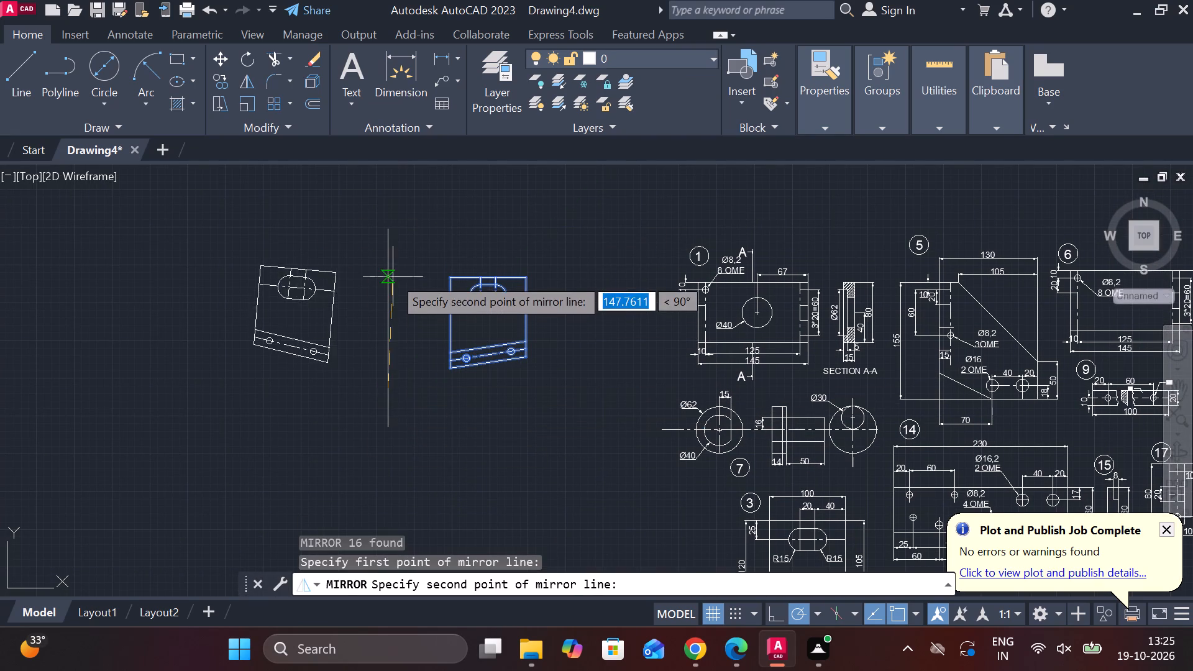
pyautogui.click(386, 249)
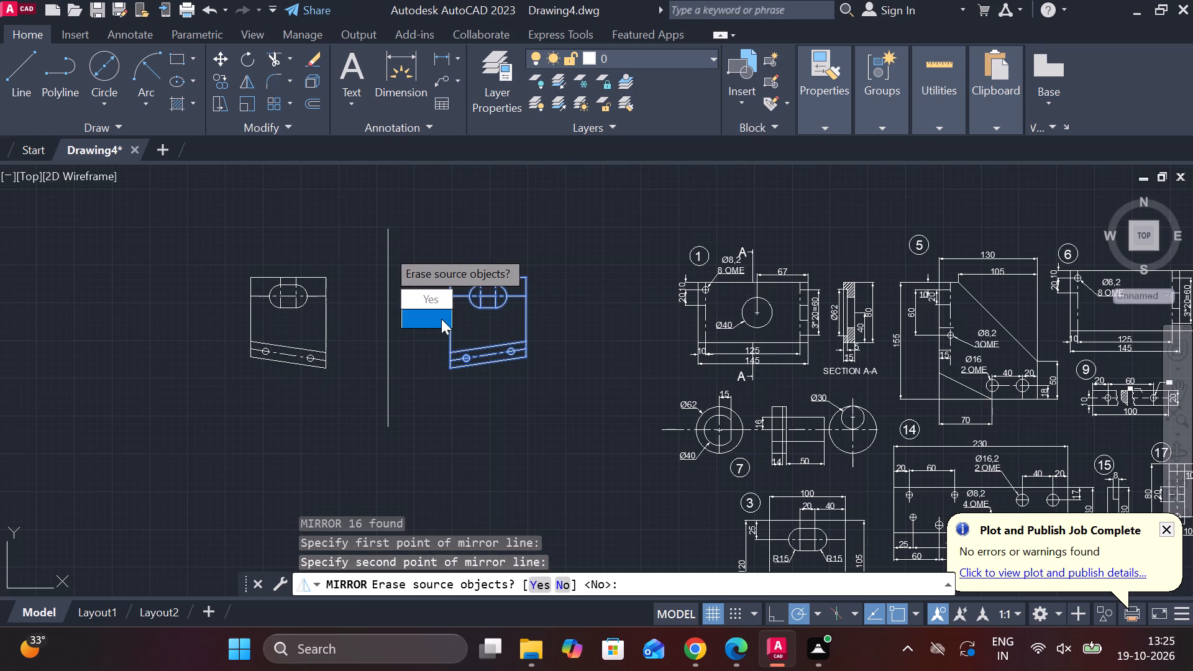
pyautogui.moveTo(433, 319); pyautogui.dragTo(386, 249)
# Erase the unmirrored part 3 copy and the vertical mirror line.
pyautogui.moveTo(442, 247); pyautogui.dragTo(513, 259, button='middle')
pyautogui.press('Escape')
pyautogui.click(495, 272)
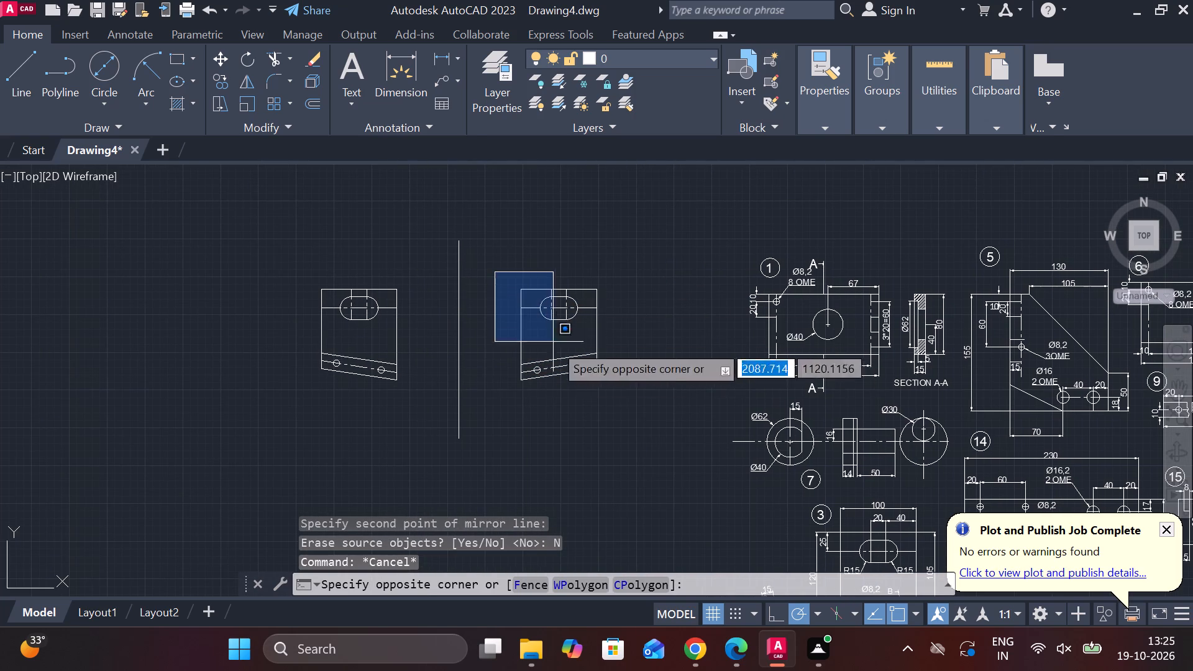
pyautogui.click(619, 434)
pyautogui.press('e')
pyautogui.press('space')
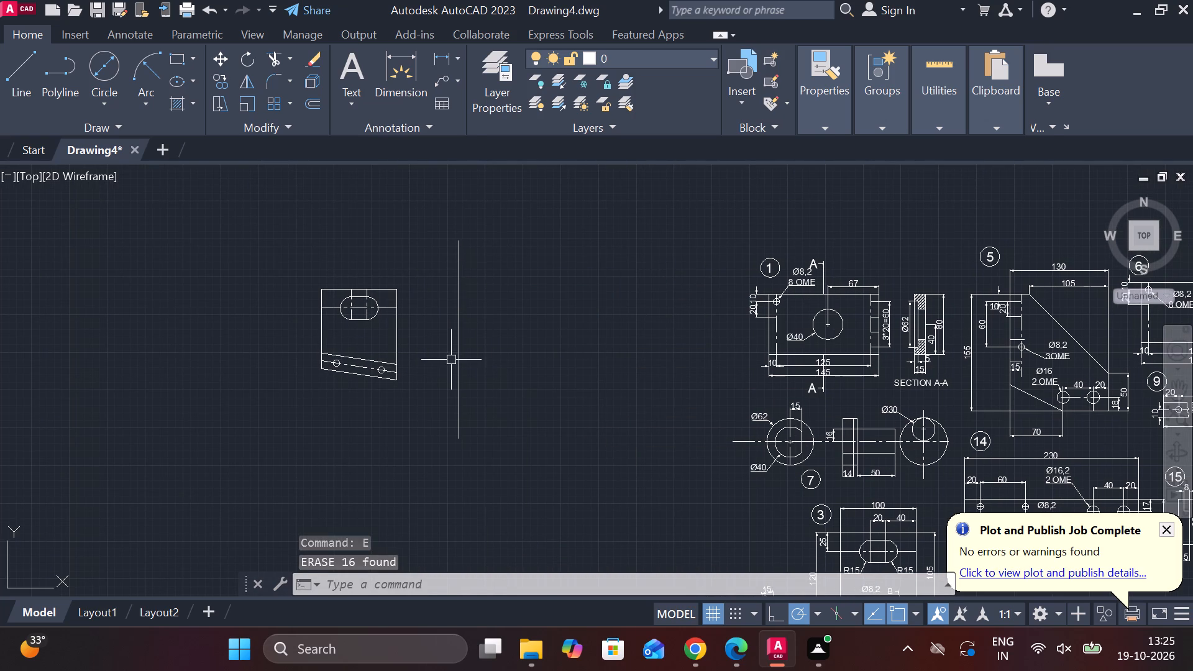
pyautogui.click(449, 358)
pyautogui.click(472, 351)
pyautogui.click(459, 357)
pyautogui.write('E')
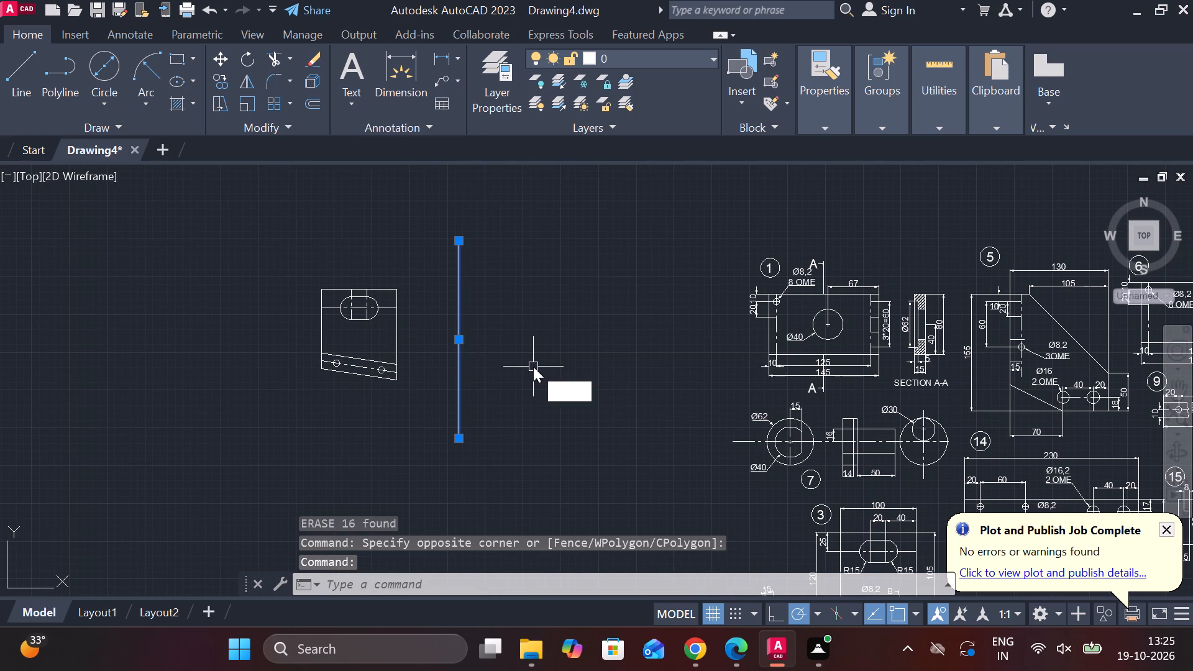
pyautogui.press('space')
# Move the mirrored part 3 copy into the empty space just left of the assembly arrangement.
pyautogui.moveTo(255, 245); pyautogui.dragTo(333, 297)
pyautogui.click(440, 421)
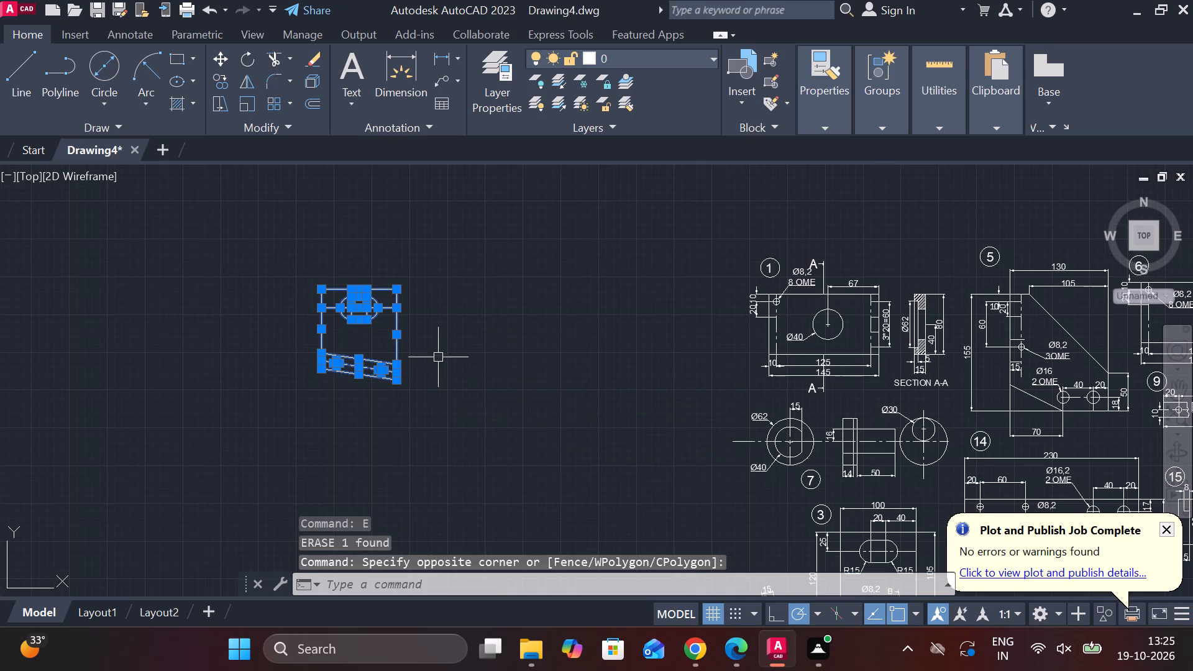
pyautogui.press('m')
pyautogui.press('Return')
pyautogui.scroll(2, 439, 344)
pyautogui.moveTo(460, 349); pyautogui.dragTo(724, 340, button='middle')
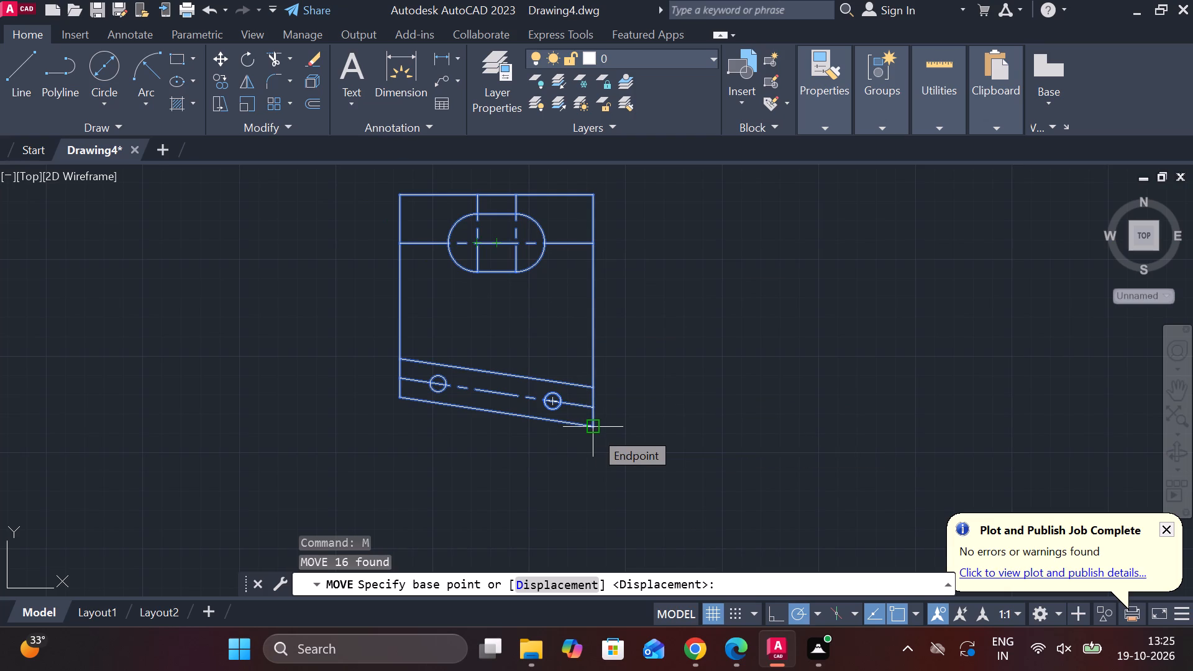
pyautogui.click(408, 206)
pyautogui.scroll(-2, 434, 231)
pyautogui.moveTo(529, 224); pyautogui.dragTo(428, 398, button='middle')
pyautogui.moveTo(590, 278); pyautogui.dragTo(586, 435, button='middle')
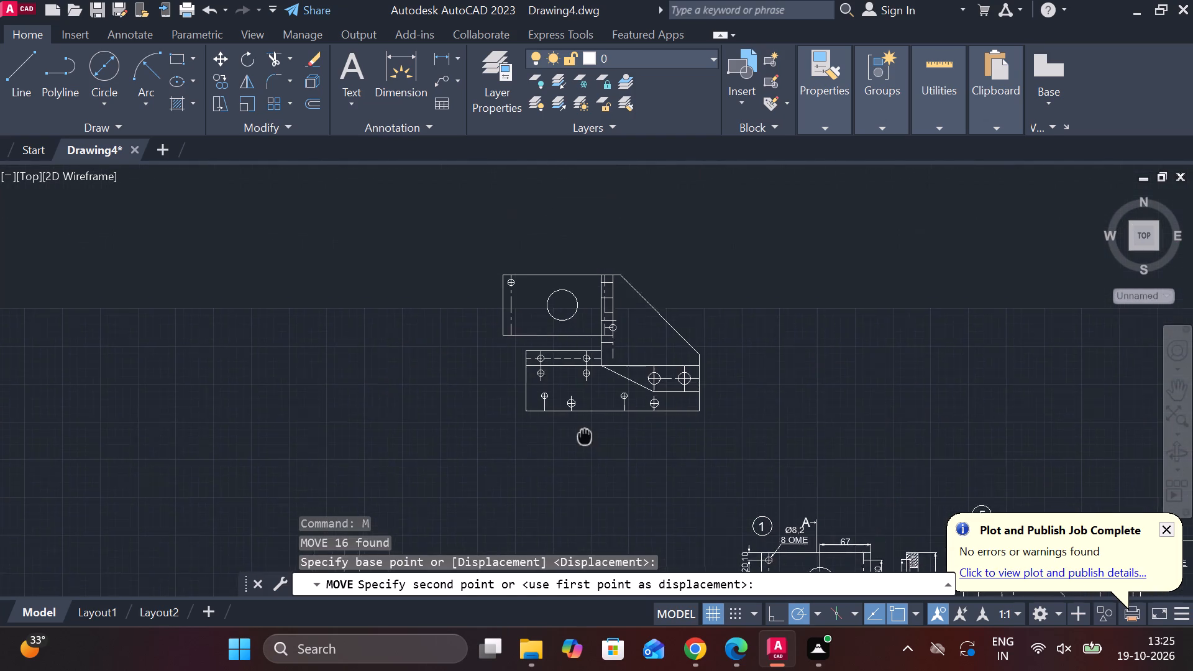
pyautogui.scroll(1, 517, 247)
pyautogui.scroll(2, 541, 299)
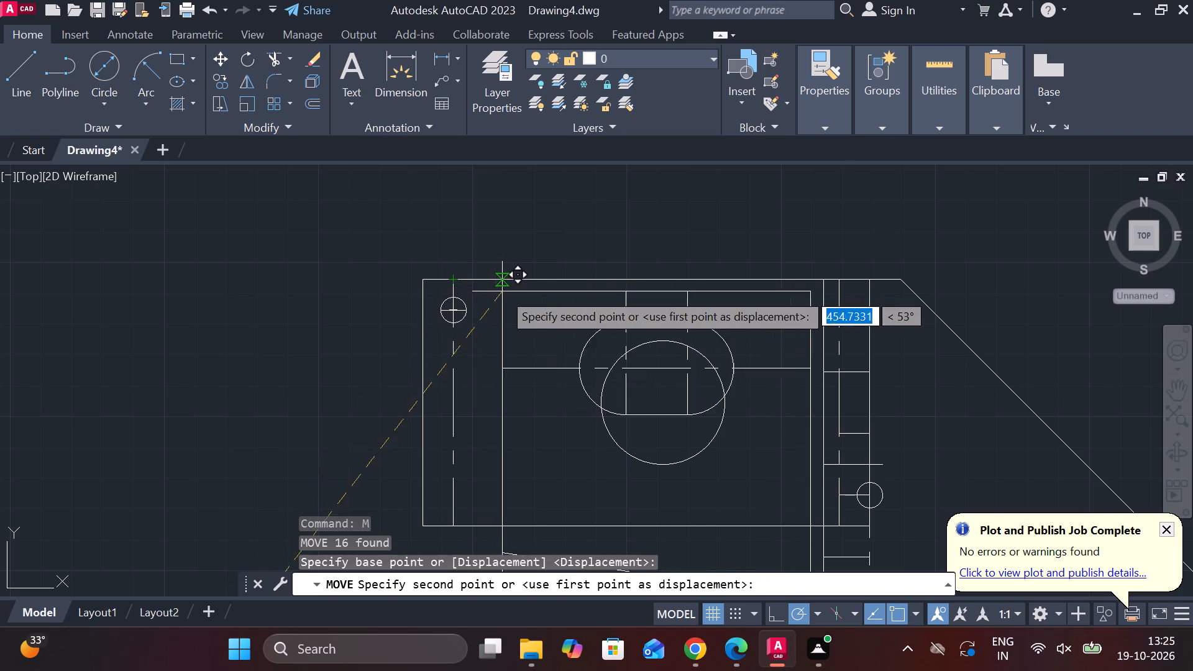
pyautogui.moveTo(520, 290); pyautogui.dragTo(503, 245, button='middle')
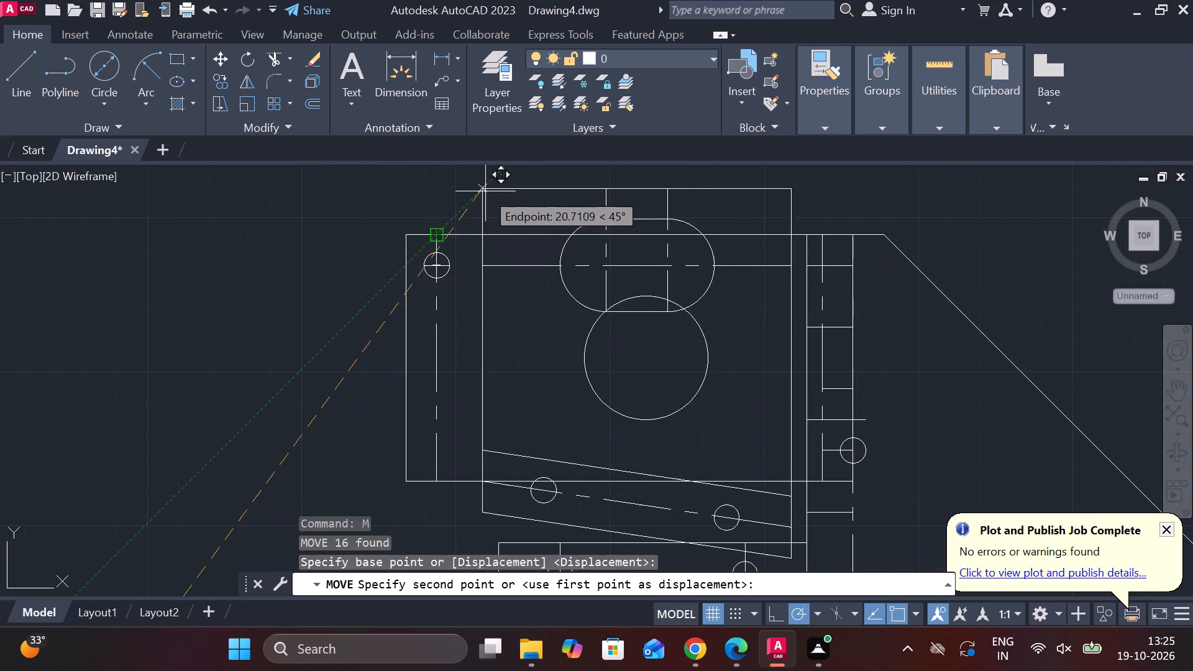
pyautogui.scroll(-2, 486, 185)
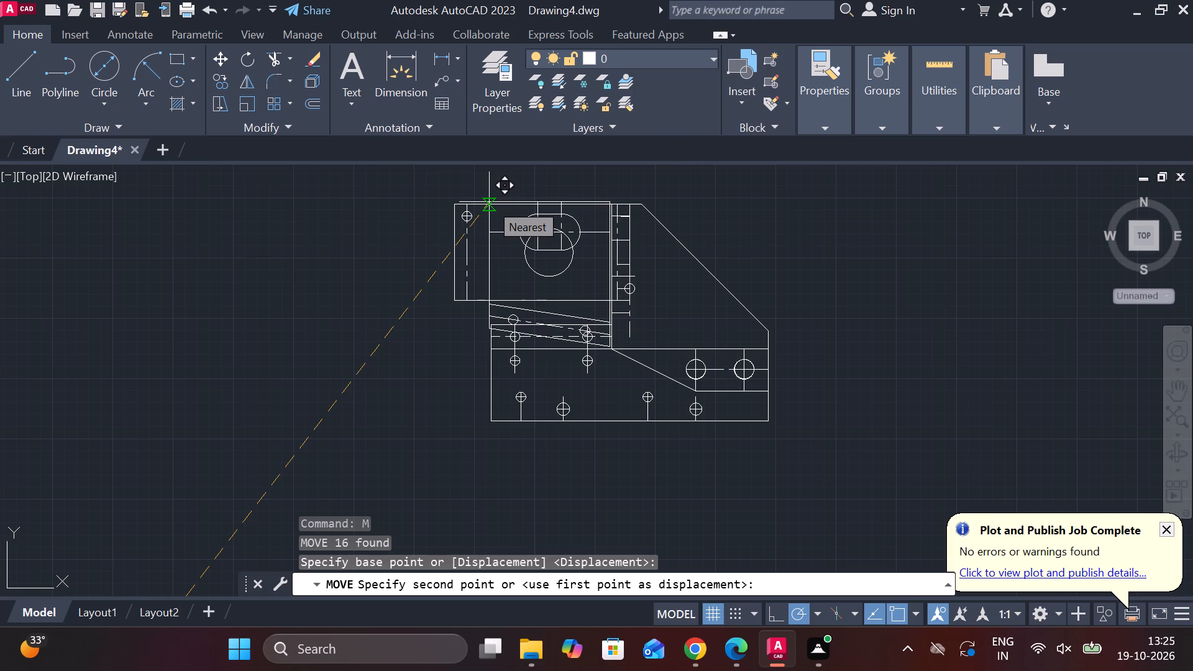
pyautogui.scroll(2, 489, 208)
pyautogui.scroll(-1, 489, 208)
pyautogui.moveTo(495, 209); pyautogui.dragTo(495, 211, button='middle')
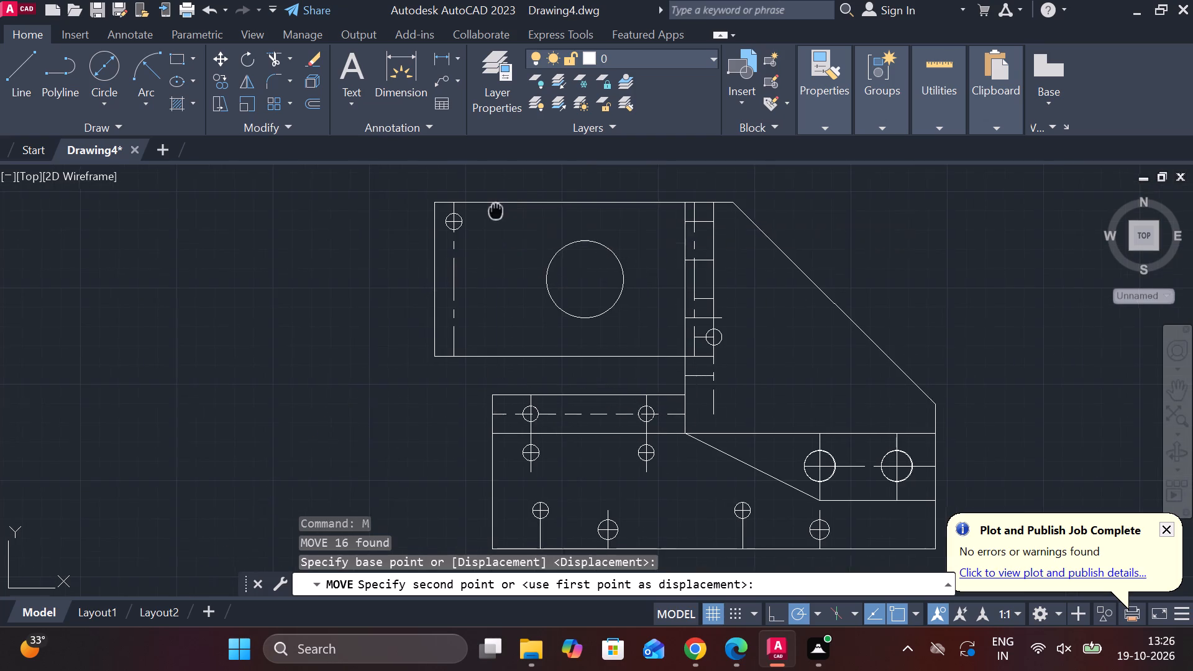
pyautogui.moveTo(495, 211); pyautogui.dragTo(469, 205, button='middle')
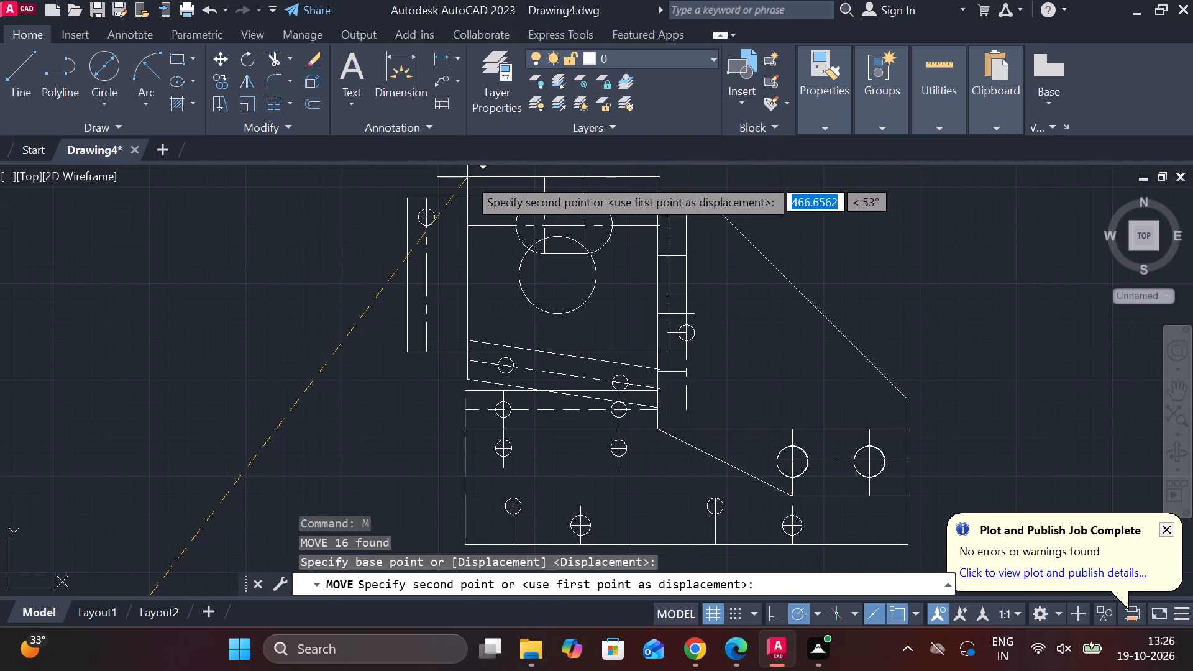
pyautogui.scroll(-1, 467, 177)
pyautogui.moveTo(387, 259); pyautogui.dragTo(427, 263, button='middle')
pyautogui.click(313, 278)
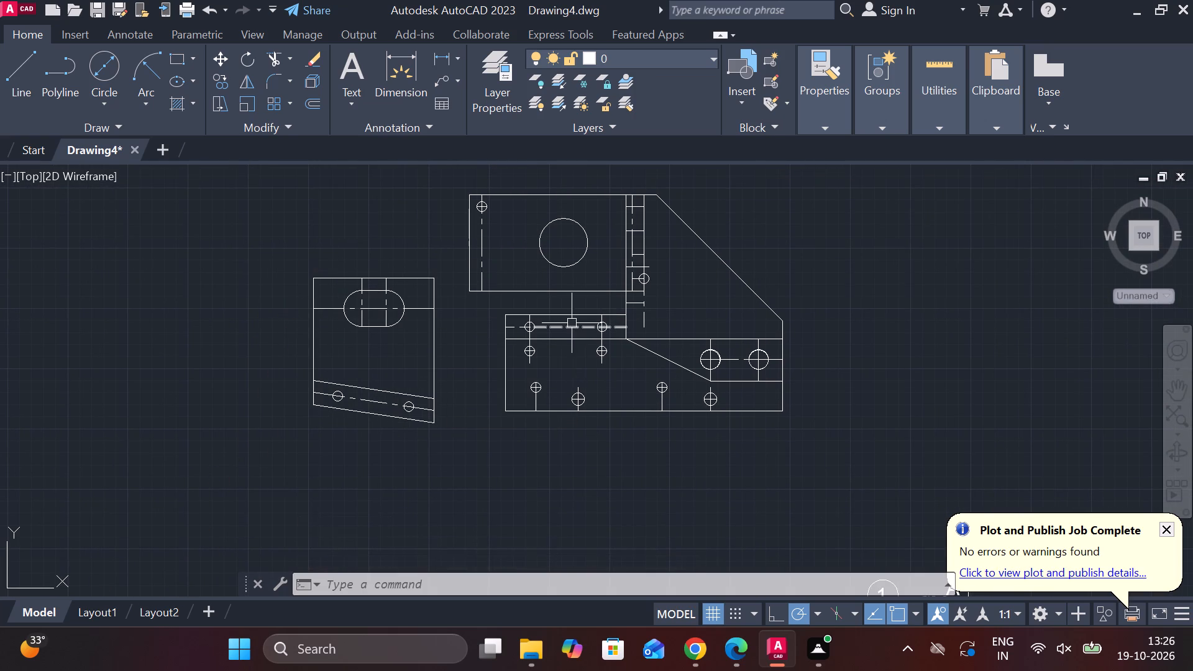
# Move the two-hole strip above the part 14 base plate down so its hole centres coincide with the plate's matching upper holes.
pyautogui.scroll(1, 577, 323)
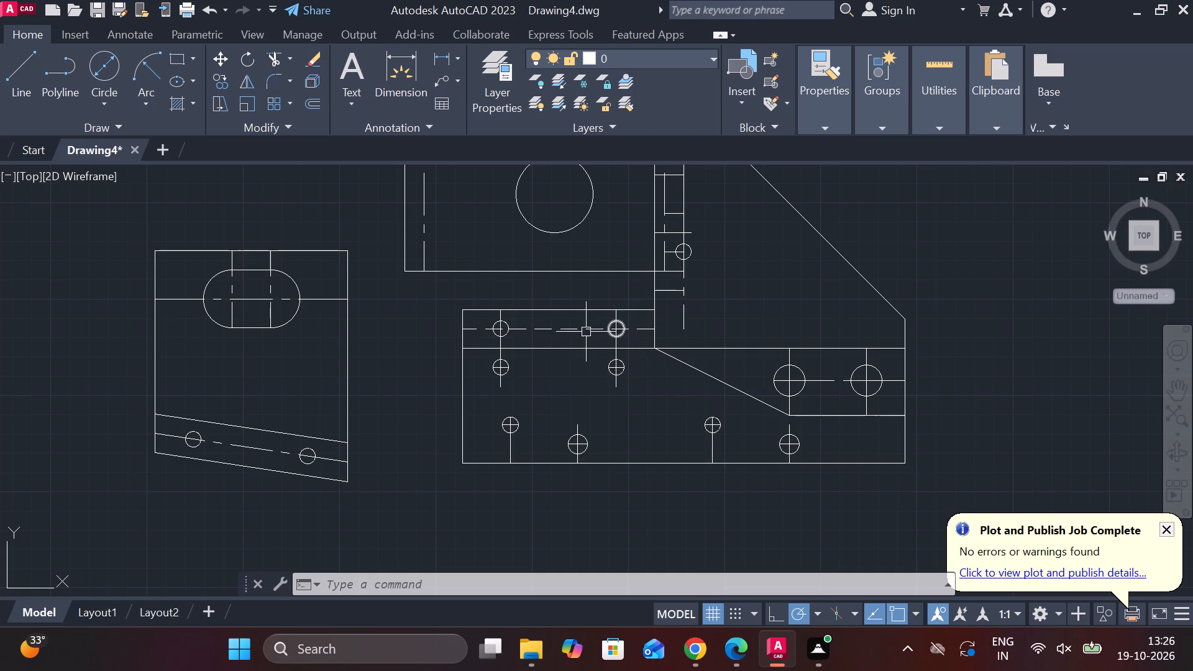
pyautogui.moveTo(456, 305); pyautogui.dragTo(465, 304)
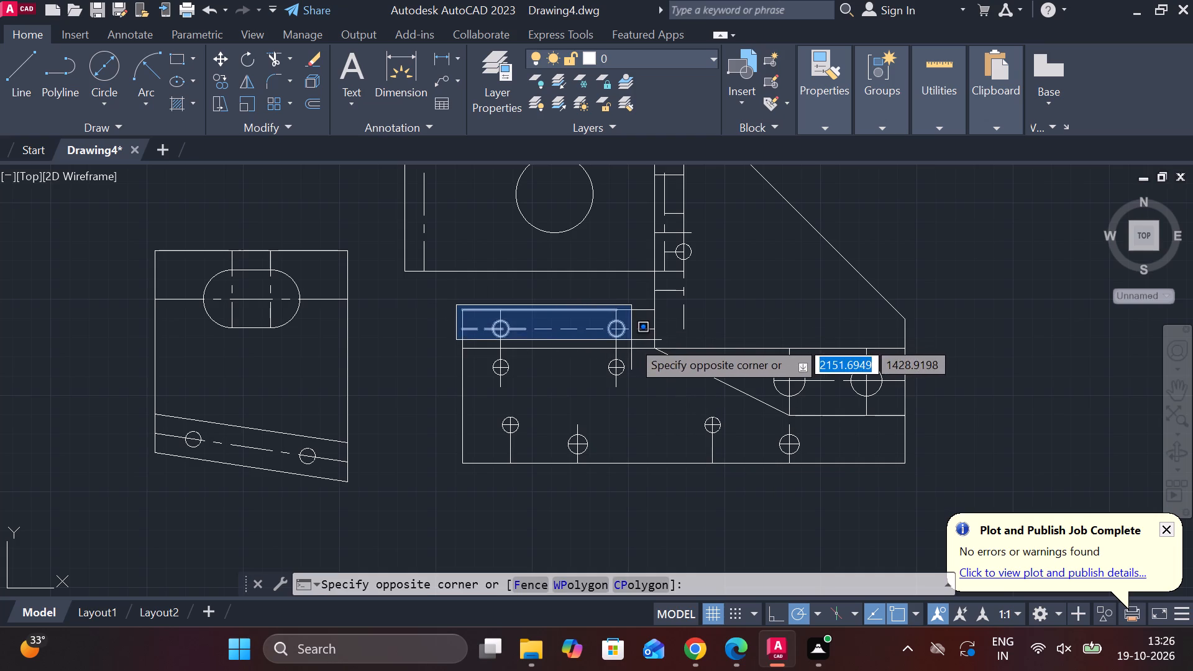
pyautogui.click(631, 340)
pyautogui.scroll(2, 630, 340)
pyautogui.click(645, 263)
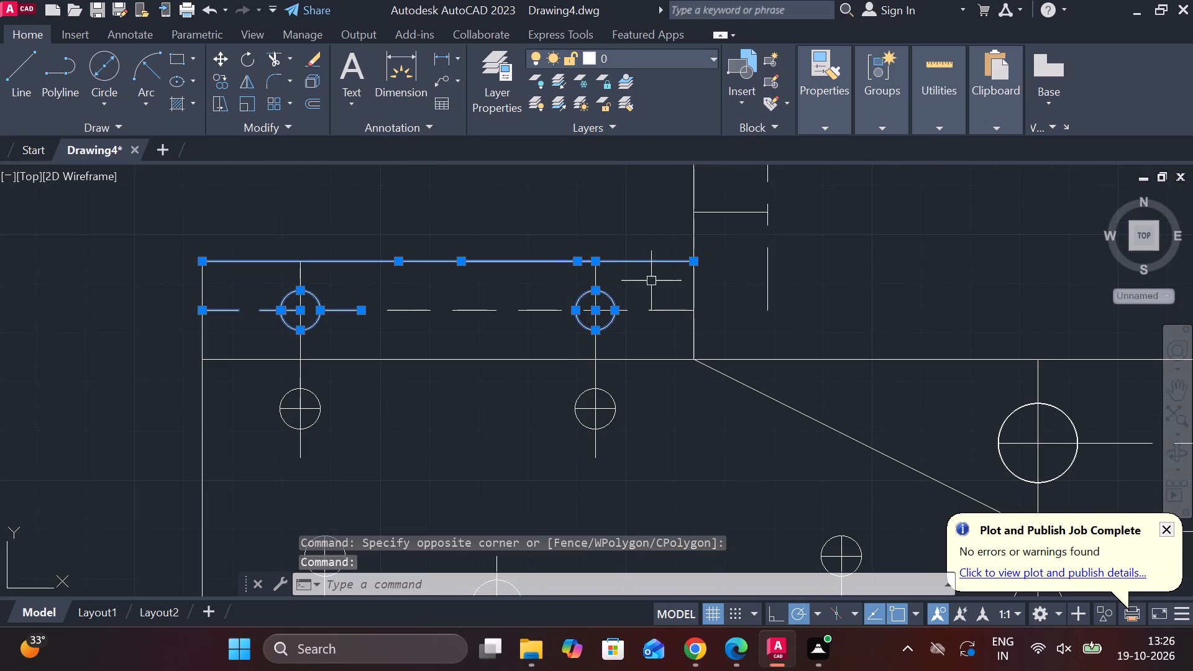
pyautogui.scroll(-1, 676, 321)
pyautogui.click(549, 344)
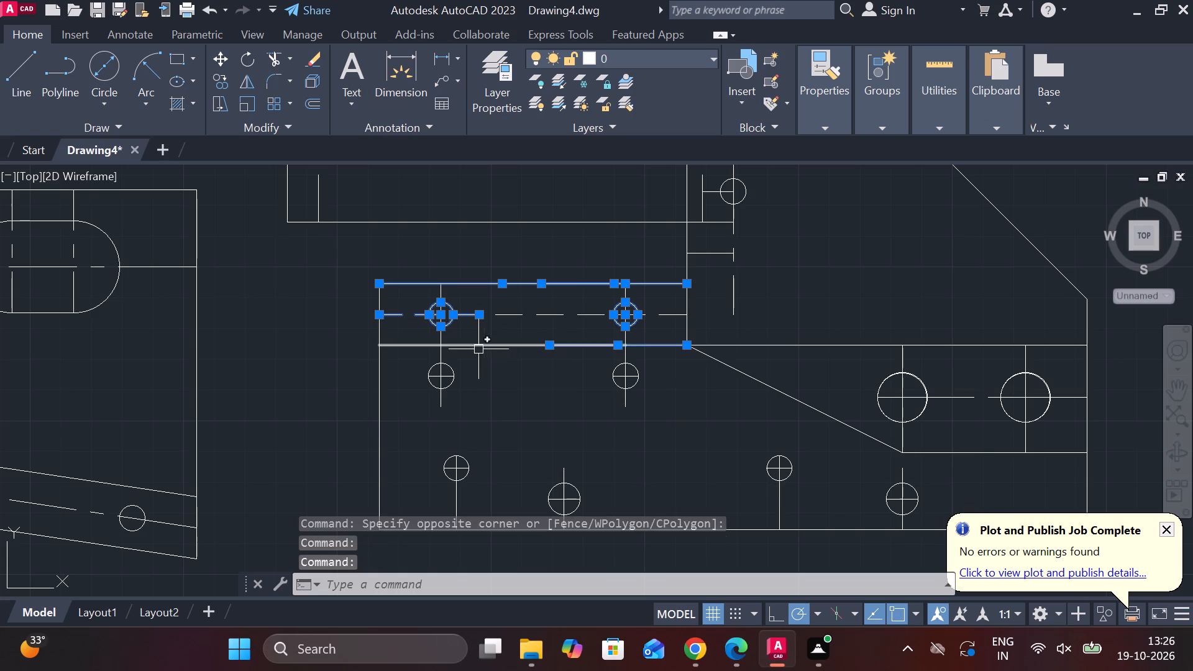
pyautogui.click(478, 349)
pyautogui.click(685, 302)
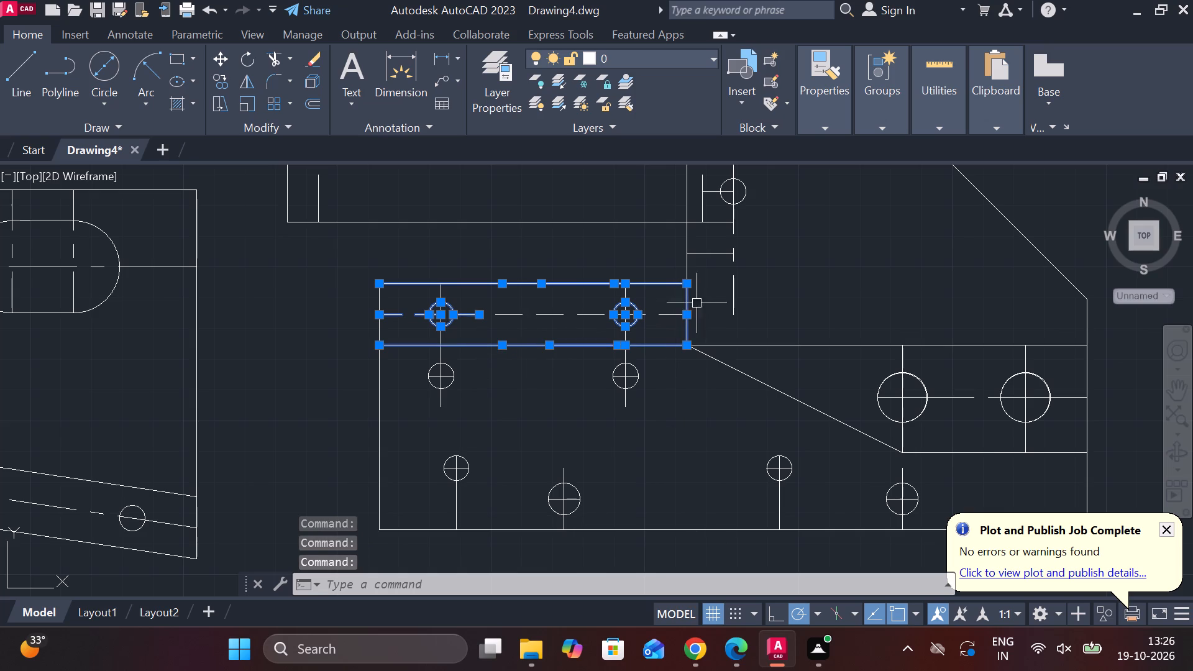
pyautogui.scroll(1, 685, 339)
pyautogui.scroll(-1, 618, 334)
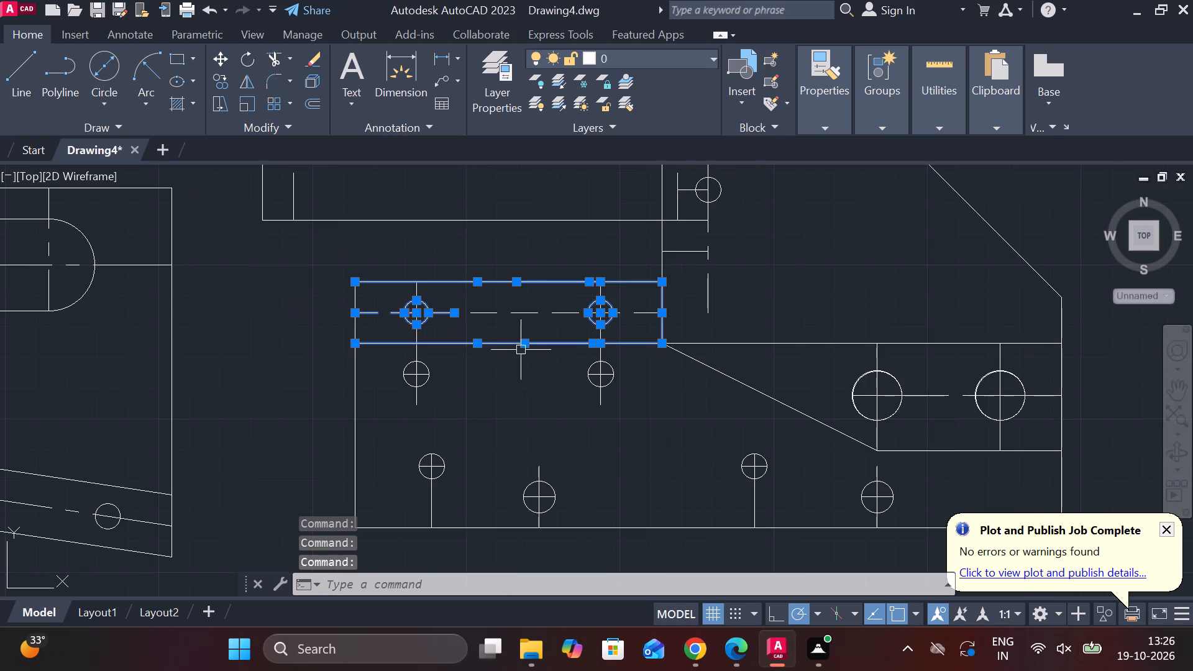
pyautogui.press('m')
pyautogui.press('Return')
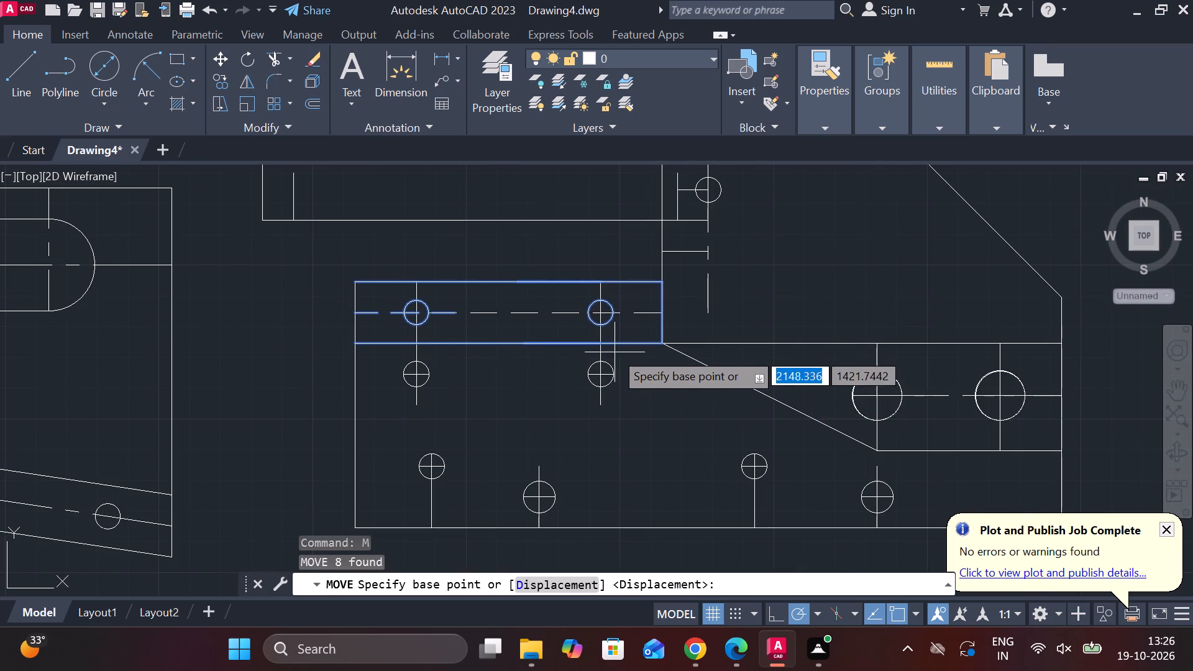
pyautogui.scroll(1, 605, 339)
pyautogui.click(601, 300)
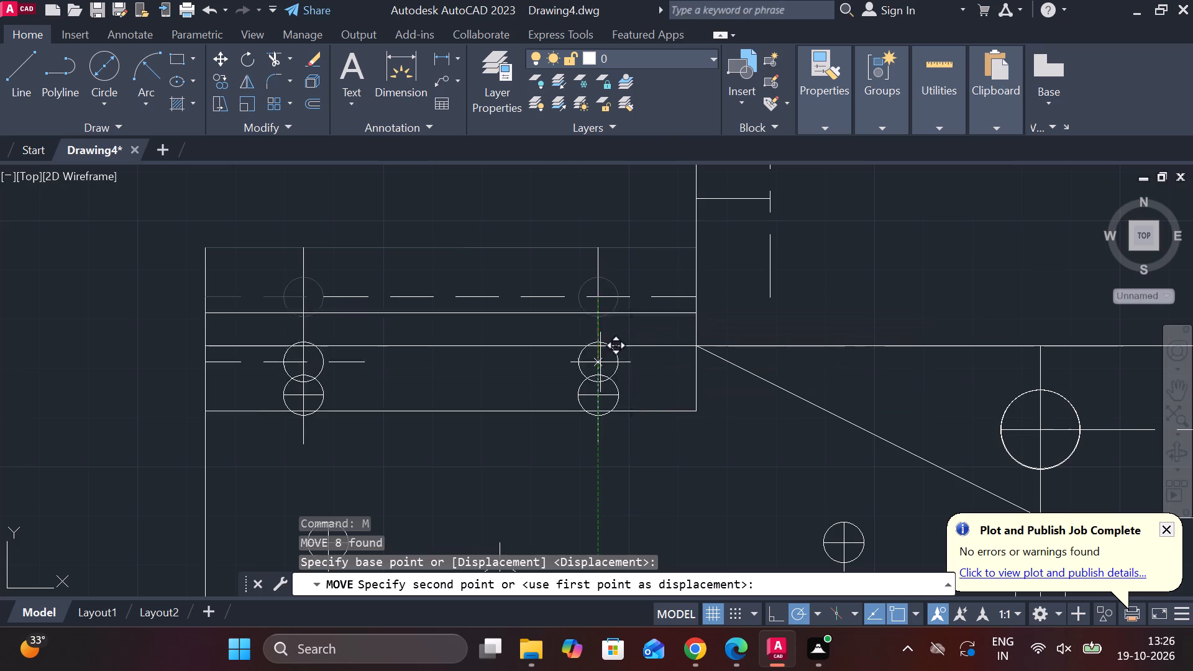
pyautogui.click(600, 395)
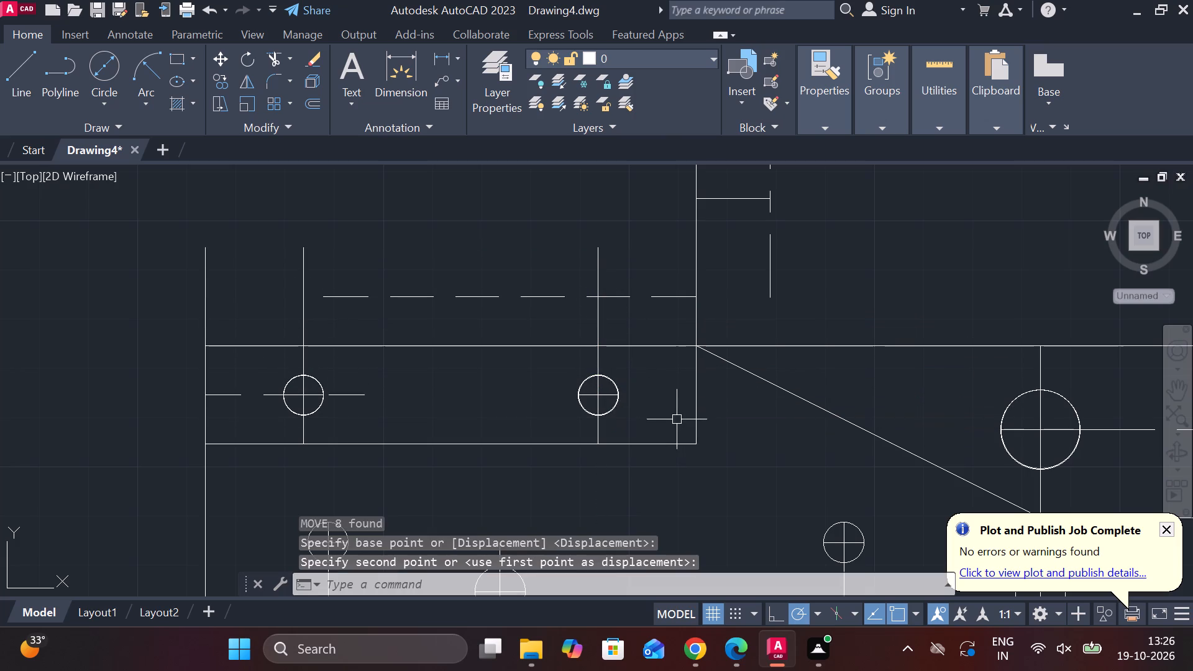
# Erase the leftover dashed centre line and three short vertical lines above the moved strip.
pyautogui.scroll(-1, 577, 336)
pyautogui.moveTo(577, 336); pyautogui.dragTo(600, 355, button='middle')
pyautogui.click(493, 332)
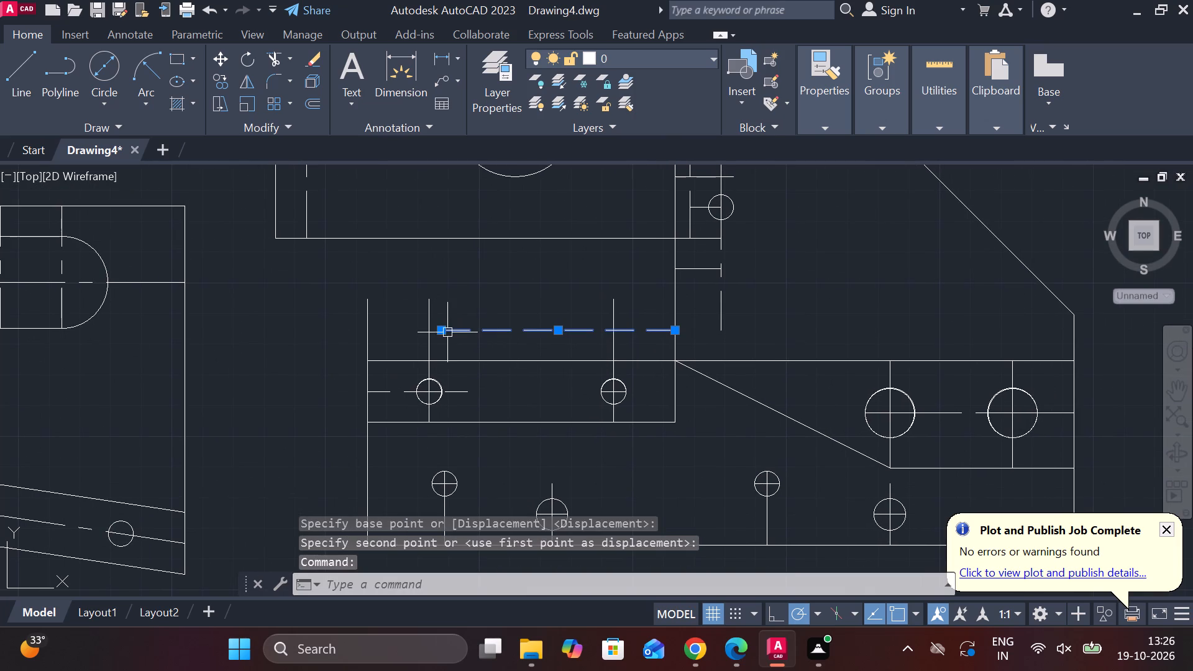
pyautogui.click(428, 316)
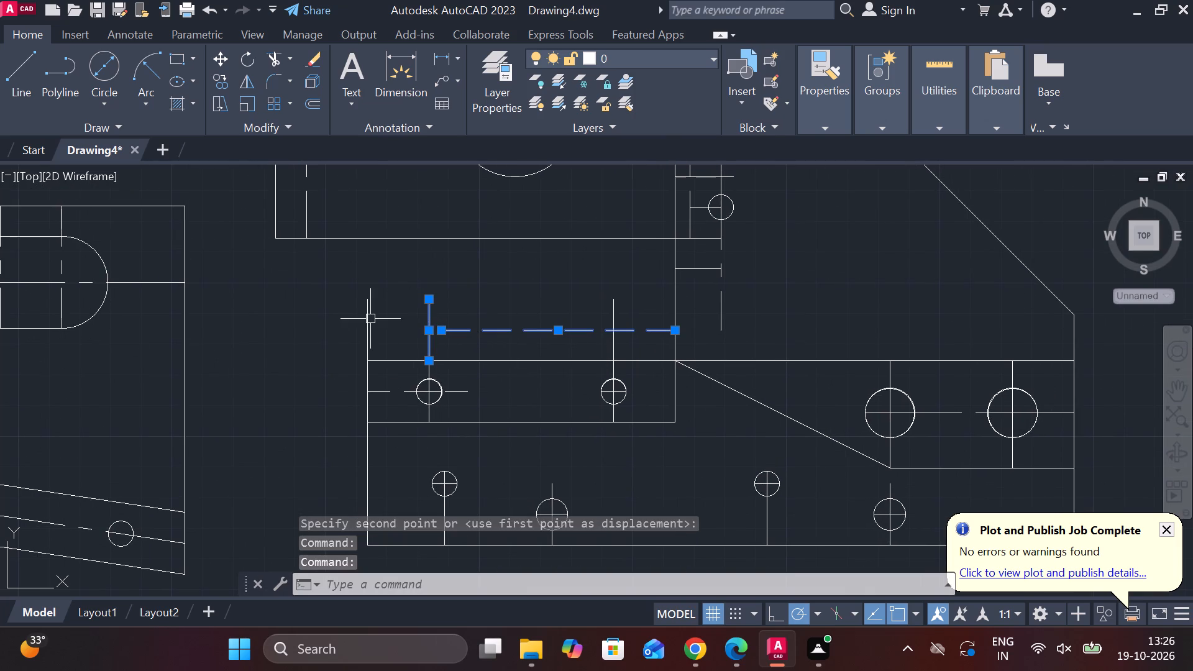
pyautogui.click(365, 317)
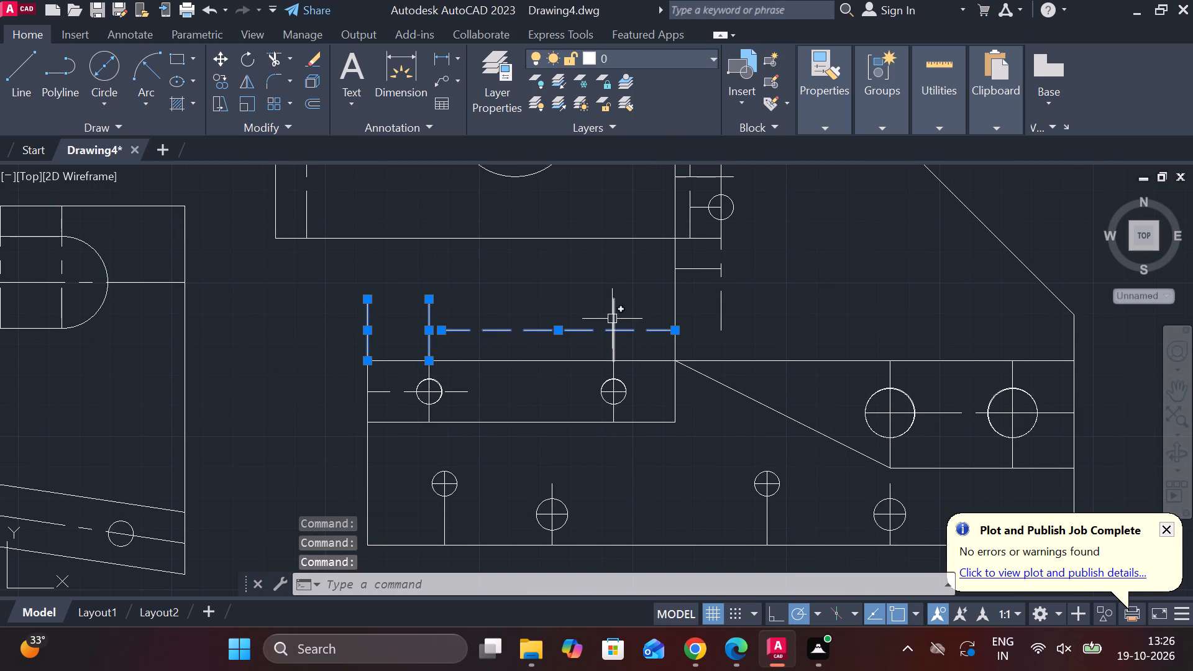
pyautogui.click(612, 319)
pyautogui.write('E')
pyautogui.press('space')
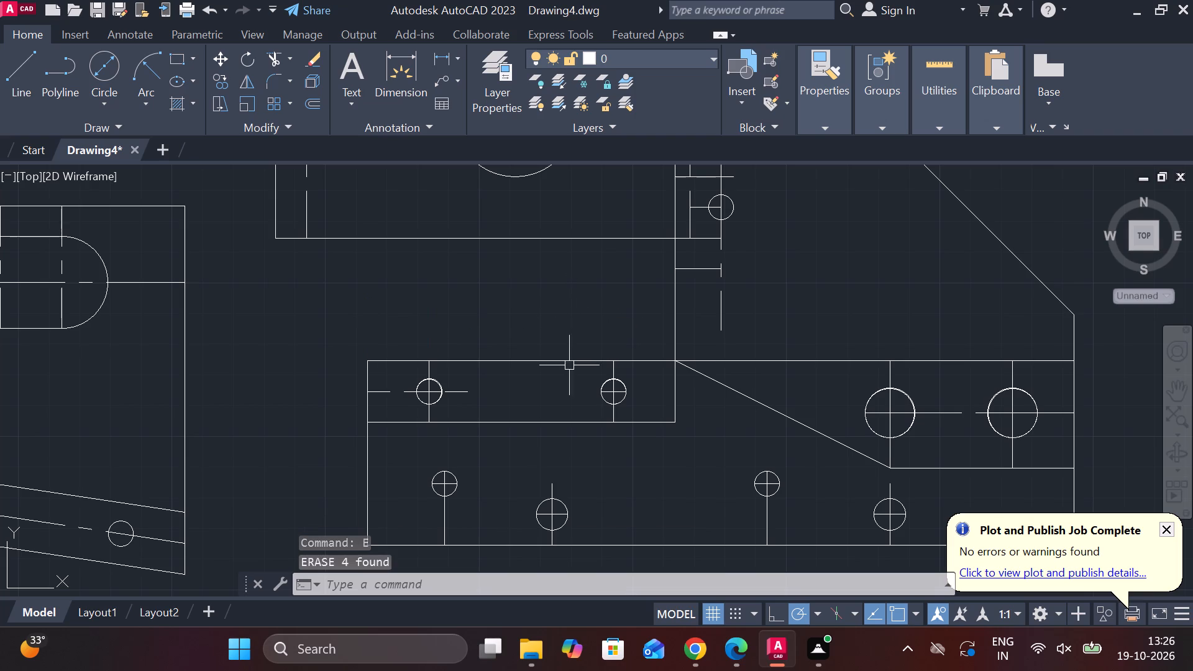
# Erase the duplicate circle at each of the strip's two holes.
pyautogui.scroll(2, 592, 379)
pyautogui.scroll(-1, 687, 400)
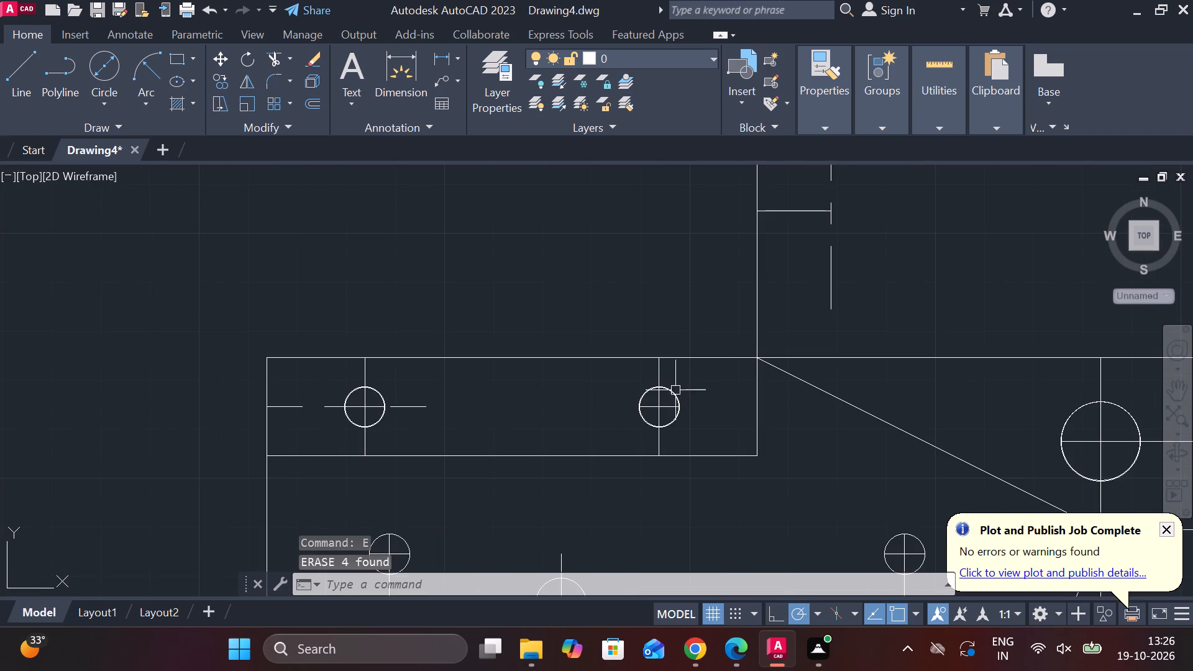
pyautogui.click(675, 391)
pyautogui.click(385, 394)
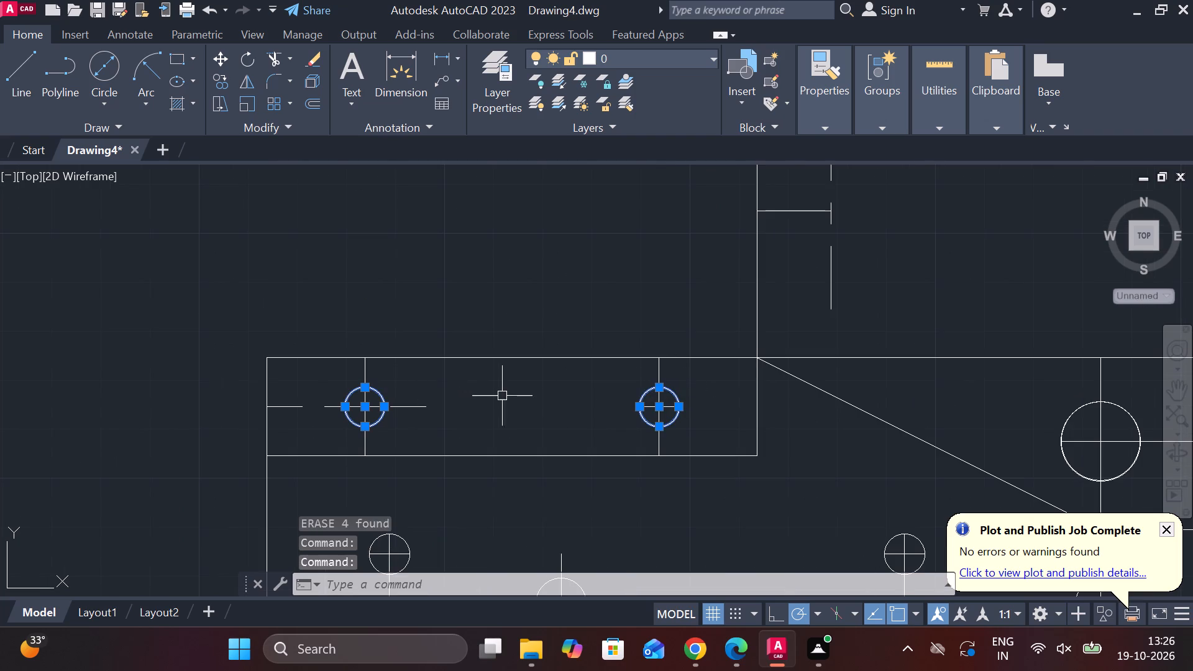
pyautogui.write('E')
pyautogui.press('space')
pyautogui.scroll(-1, 529, 397)
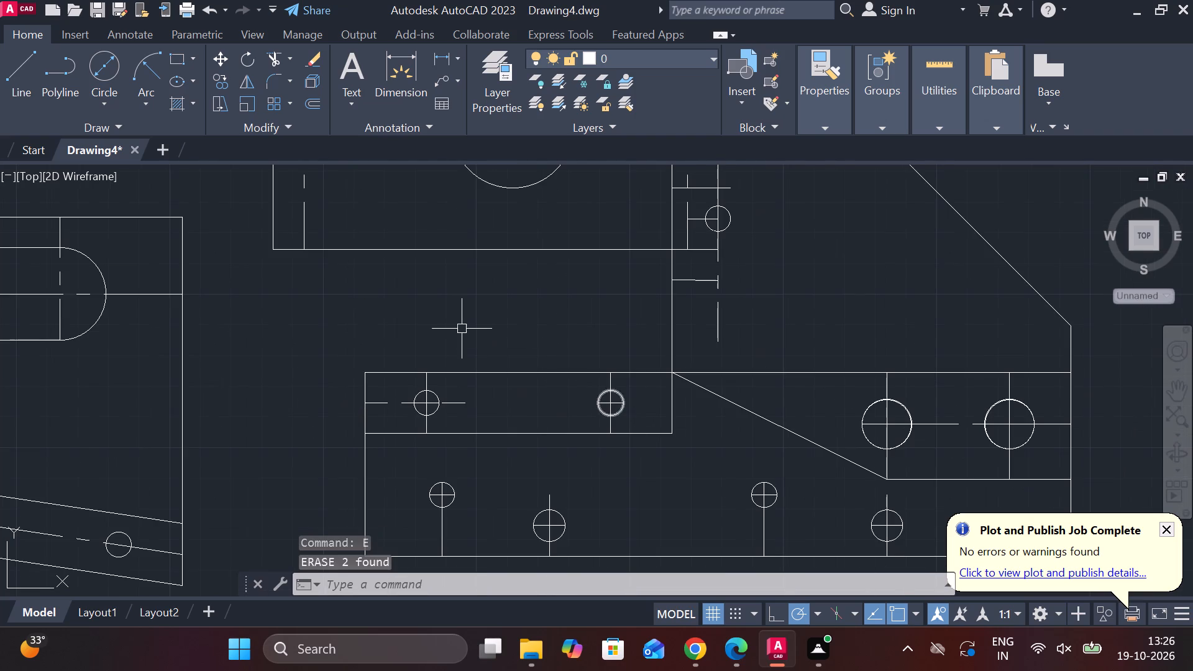
# Move the mirrored part 3 copy so its lower-right corner meets the upper-right corner of the two-hole strip.
pyautogui.scroll(-2, 460, 327)
pyautogui.moveTo(460, 327); pyautogui.dragTo(466, 327, button='middle')
pyautogui.moveTo(491, 326); pyautogui.dragTo(631, 334, button='middle')
pyautogui.moveTo(392, 270); pyautogui.dragTo(439, 282)
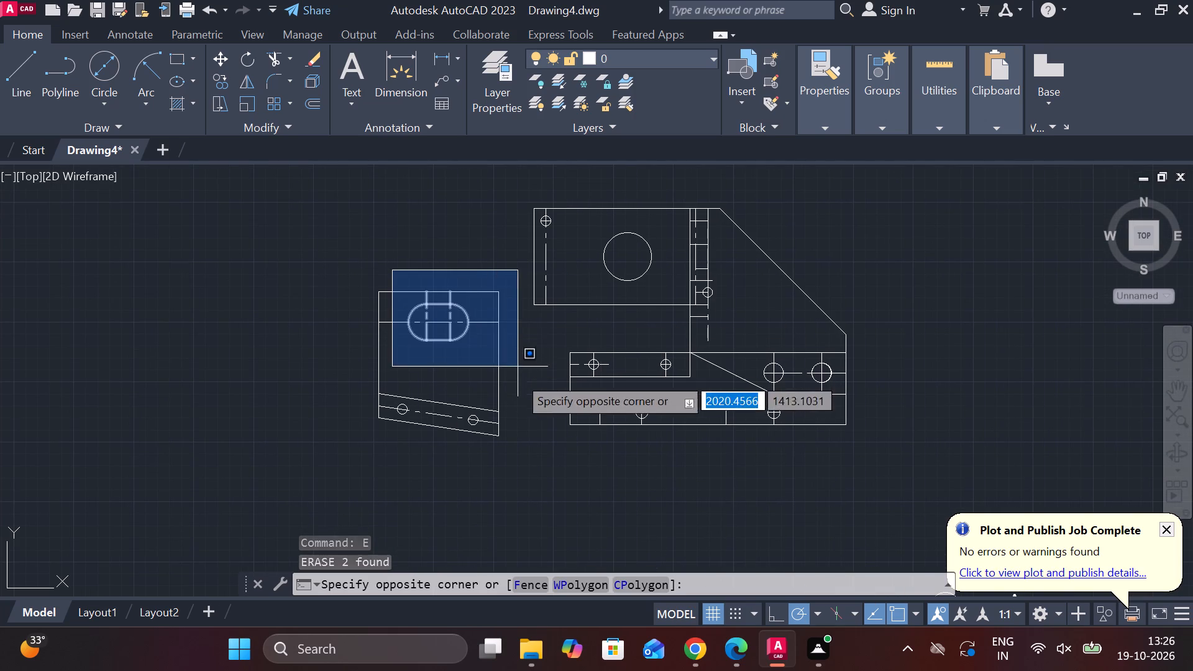
pyautogui.press('Escape')
pyautogui.moveTo(336, 257); pyautogui.dragTo(348, 258)
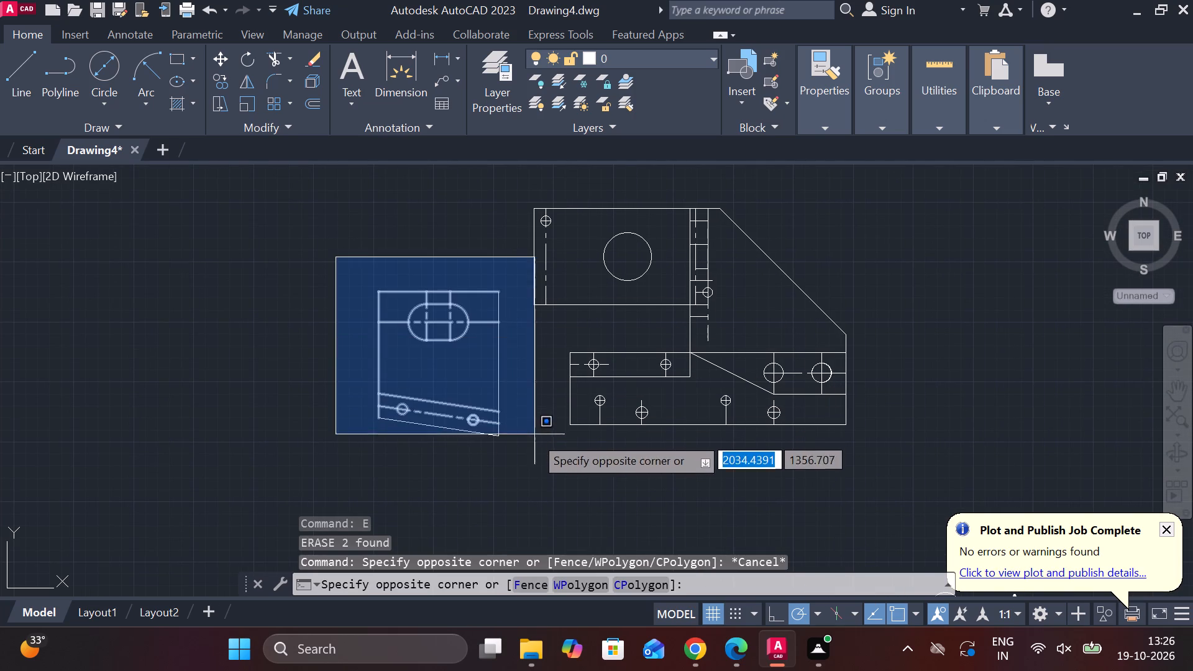
pyautogui.click(532, 465)
pyautogui.press('m')
pyautogui.press('Return')
pyautogui.scroll(1, 509, 440)
pyautogui.click(489, 437)
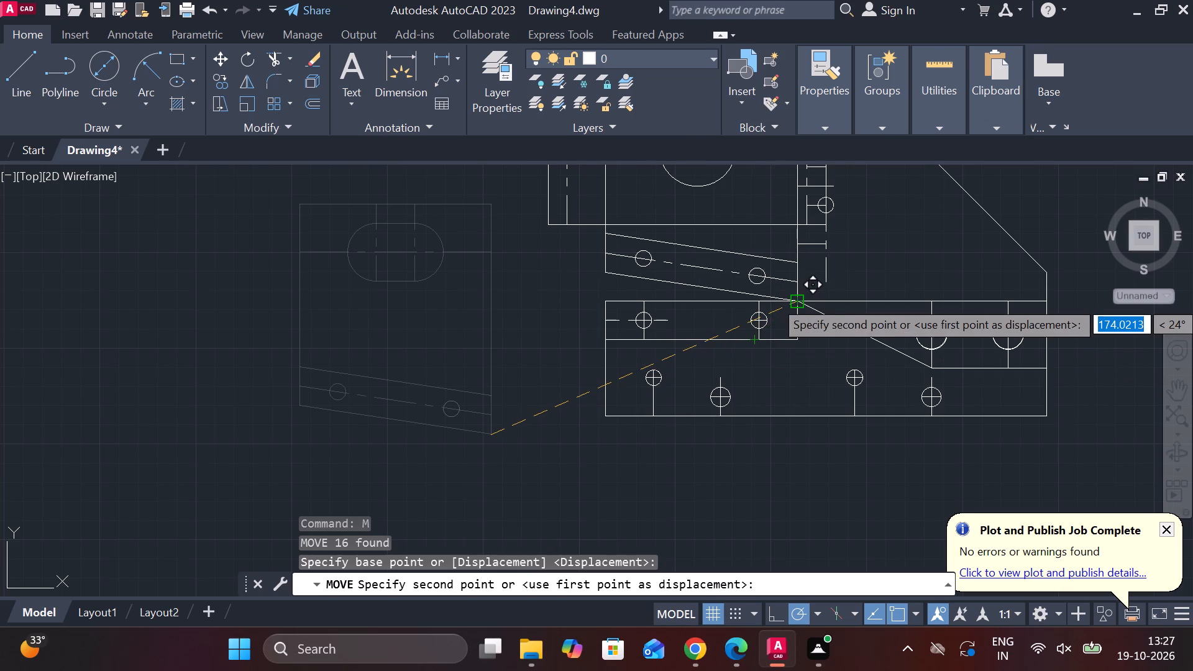
pyautogui.scroll(1, 797, 299)
pyautogui.moveTo(797, 299); pyautogui.dragTo(729, 349, button='middle')
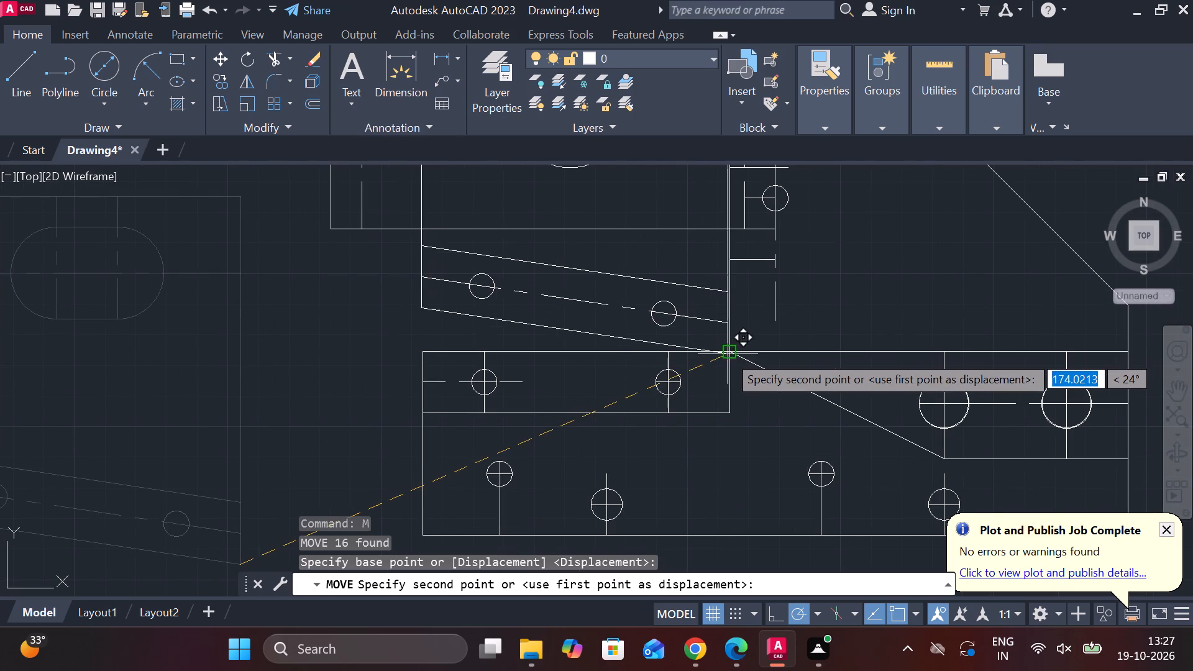
pyautogui.click(728, 354)
pyautogui.scroll(-2, 769, 366)
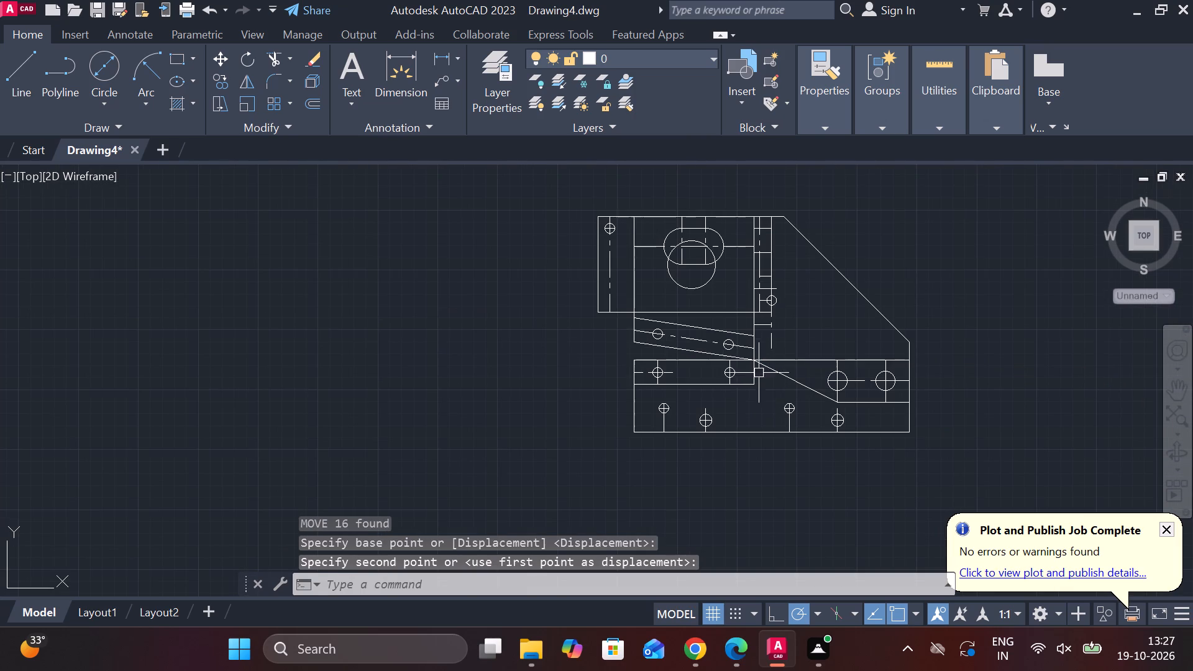
# Change the four segments of the rounded slot outline in the upper plate to the DASHED linetype.
pyautogui.moveTo(739, 350); pyautogui.dragTo(695, 429, button='middle')
pyautogui.scroll(1, 711, 348)
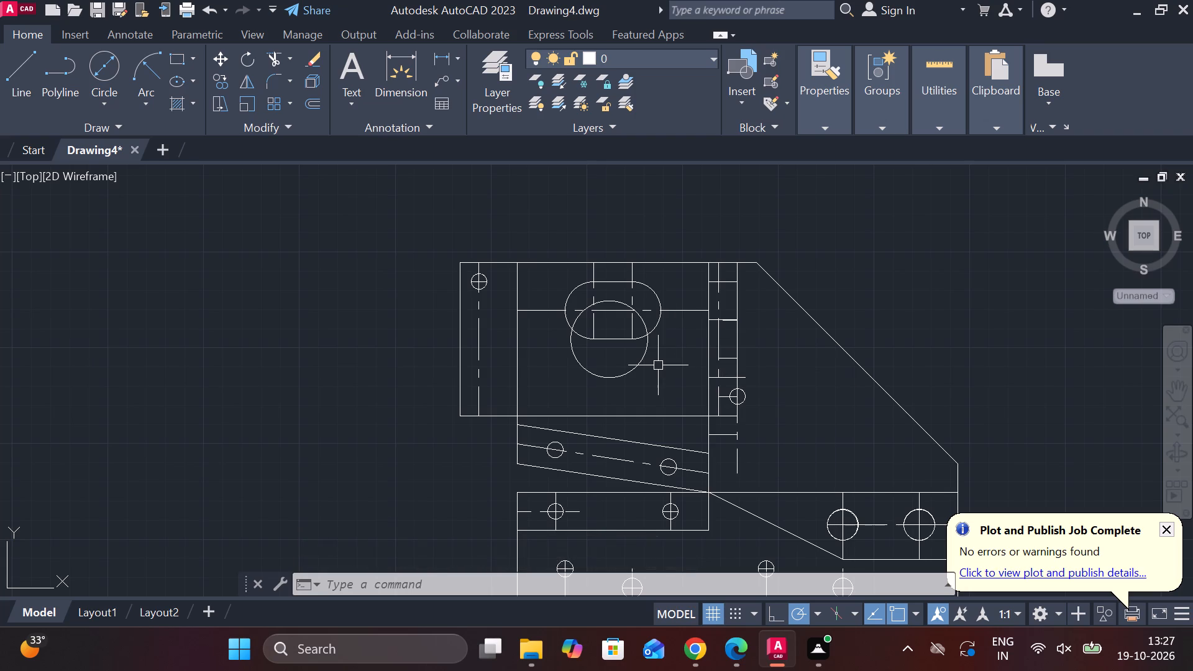
pyautogui.scroll(-2, 652, 365)
pyautogui.scroll(-1, 948, 345)
pyautogui.scroll(2, 884, 383)
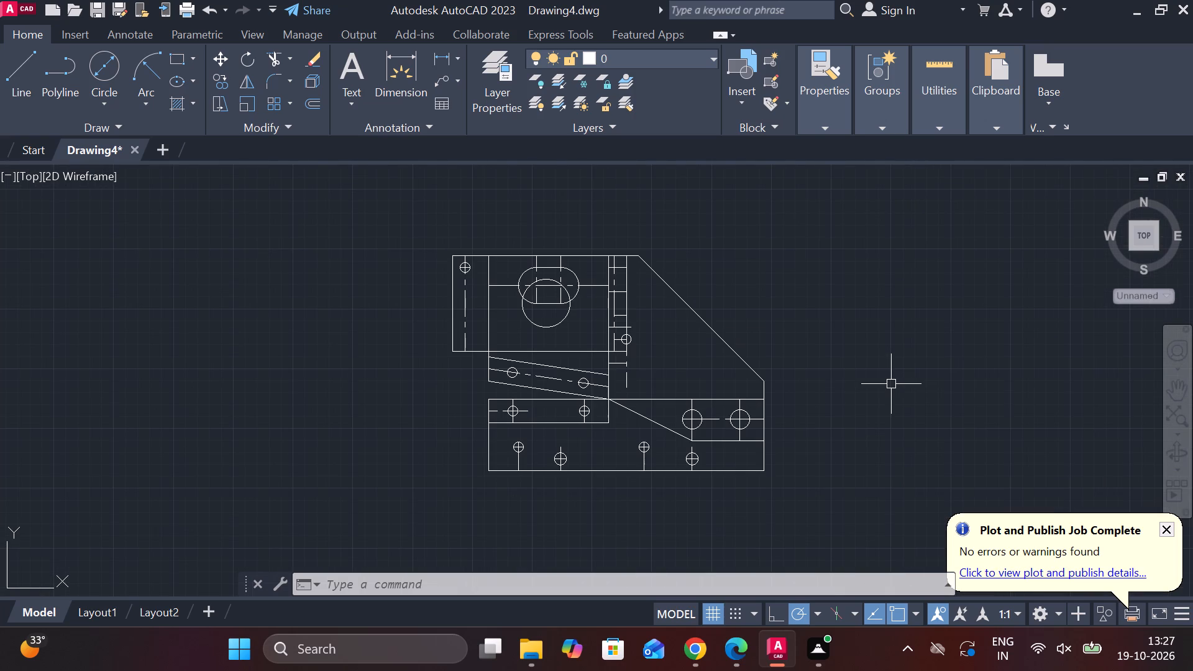
pyautogui.scroll(2, 611, 301)
pyautogui.moveTo(610, 298); pyautogui.dragTo(663, 355, button='middle')
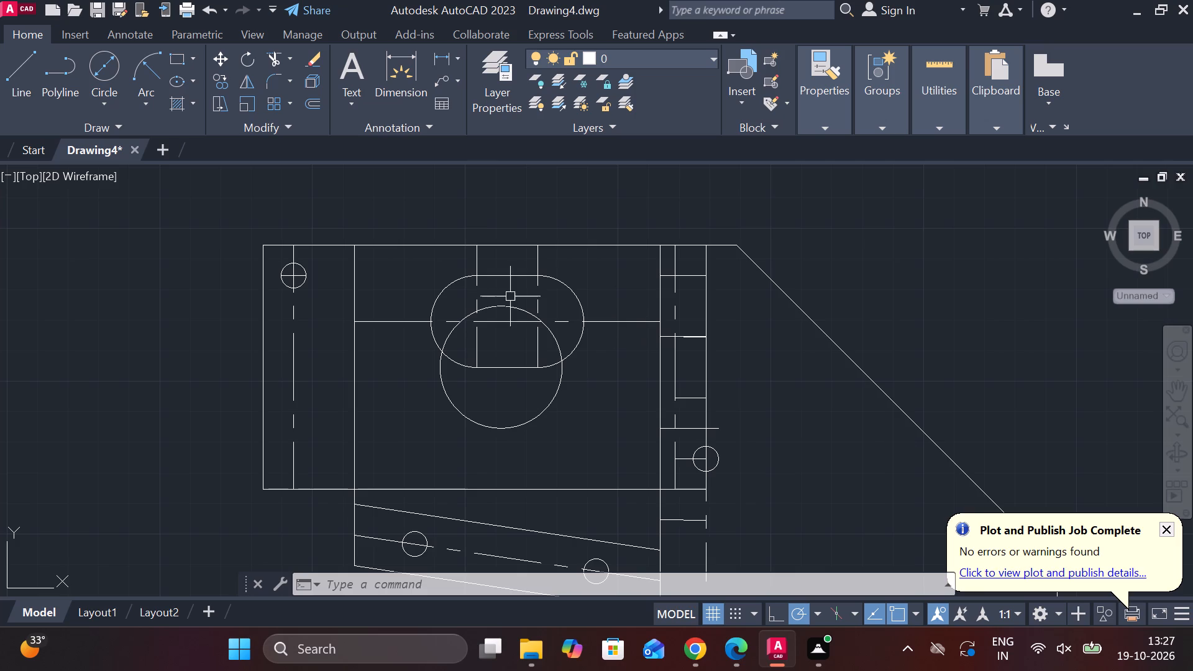
pyautogui.click(432, 336)
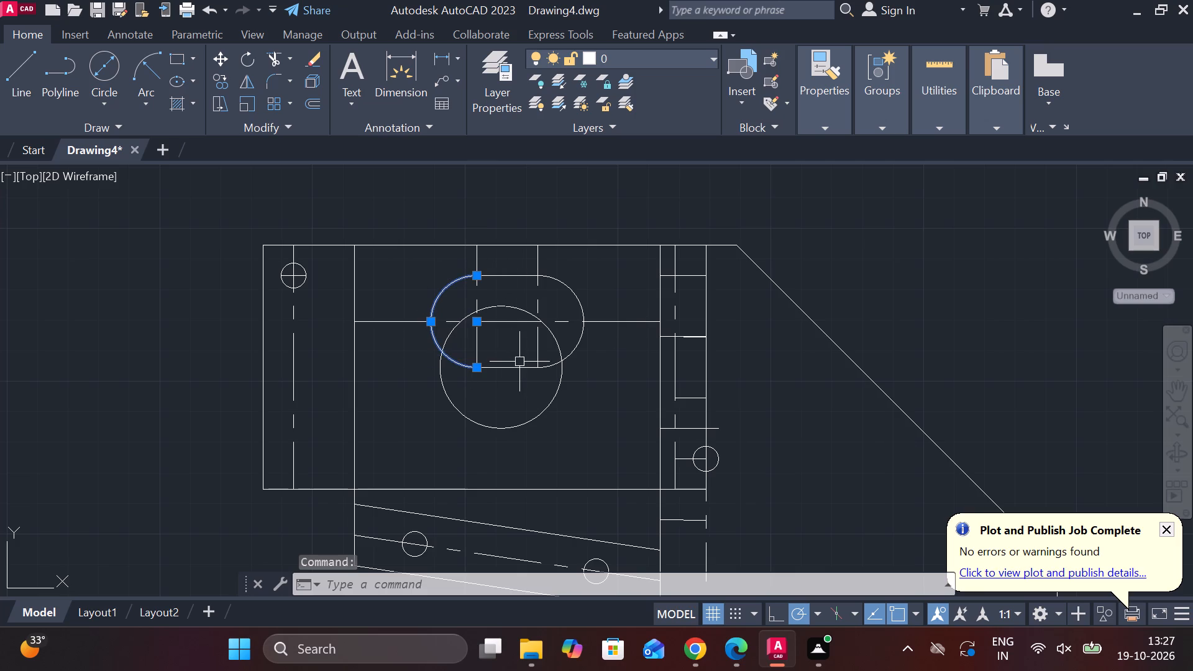
pyautogui.click(516, 370)
pyautogui.click(577, 345)
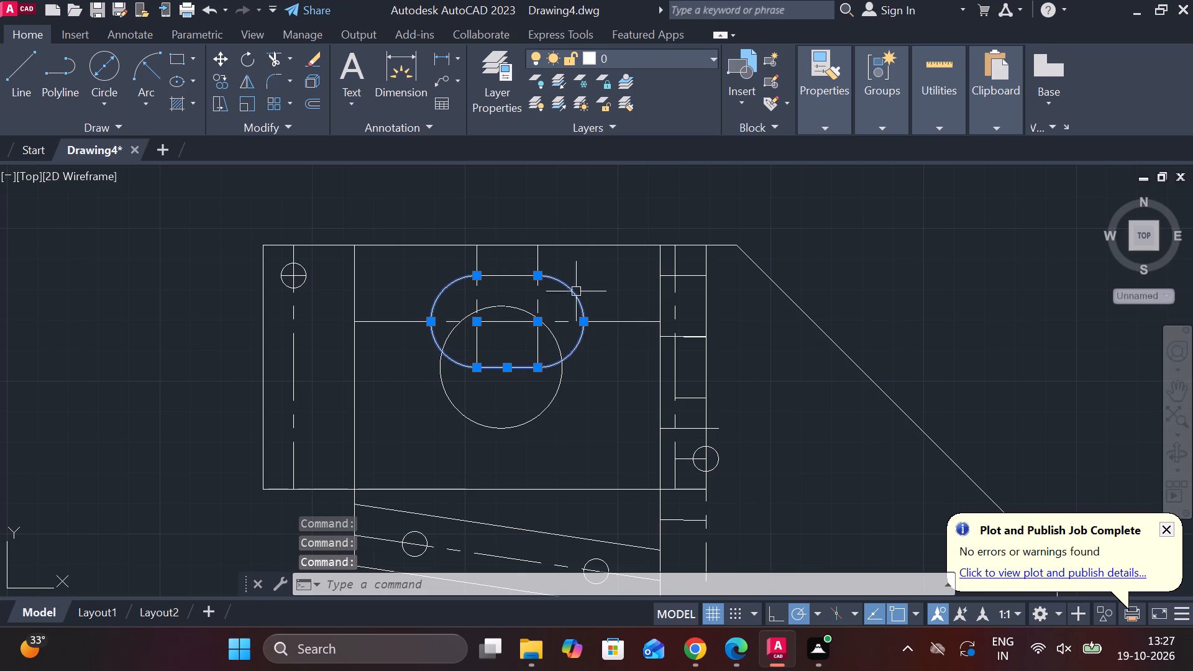
pyautogui.click(531, 276)
pyautogui.click(832, 135)
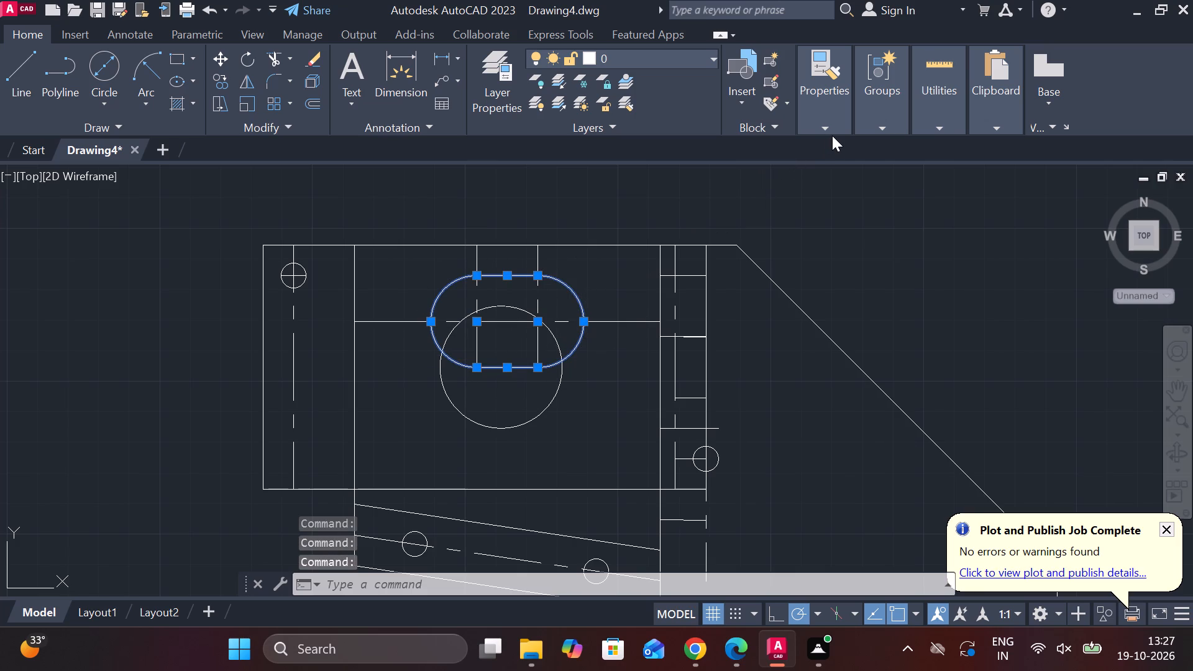
pyautogui.click(828, 128)
pyautogui.click(971, 198)
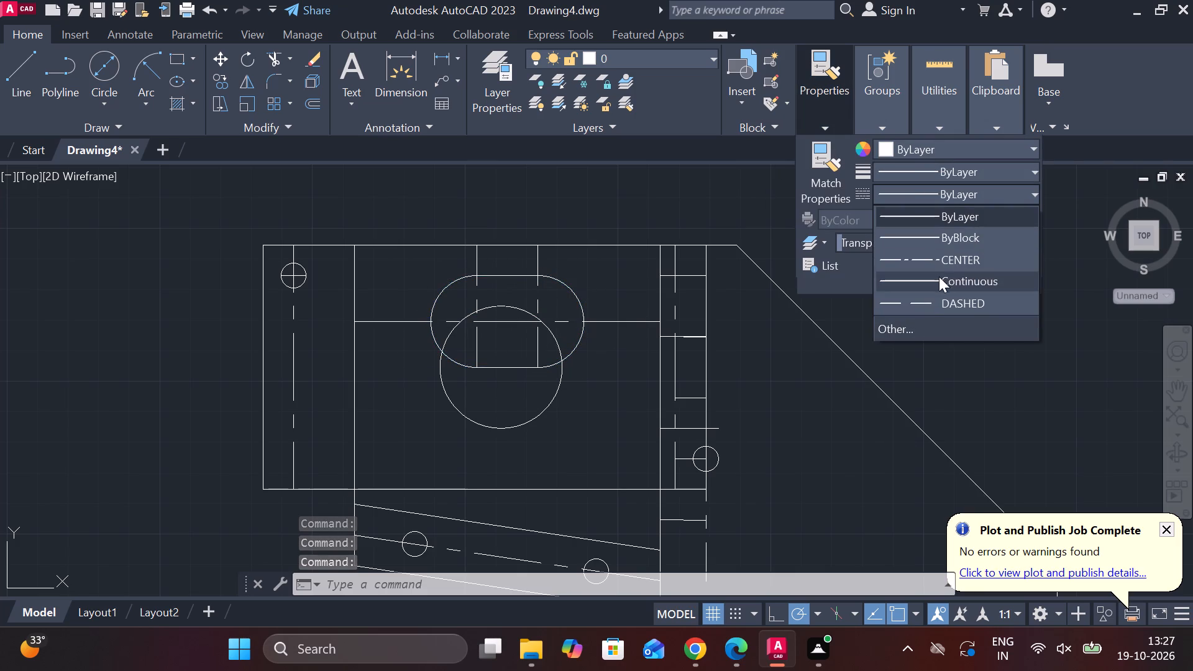
pyautogui.click(925, 299)
pyautogui.press('Escape')
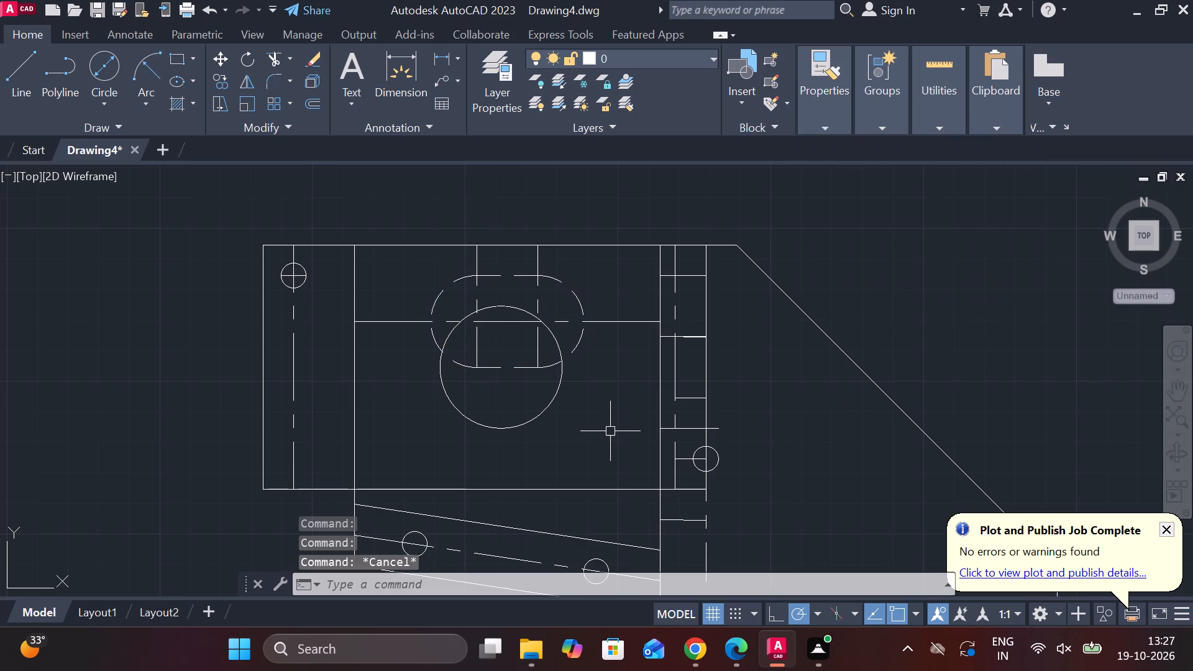
# Draw two parallel slanted lines at about 126° from opposite sides of the large circle, running up past the plate's top edge.
pyautogui.scroll(-2, 610, 424)
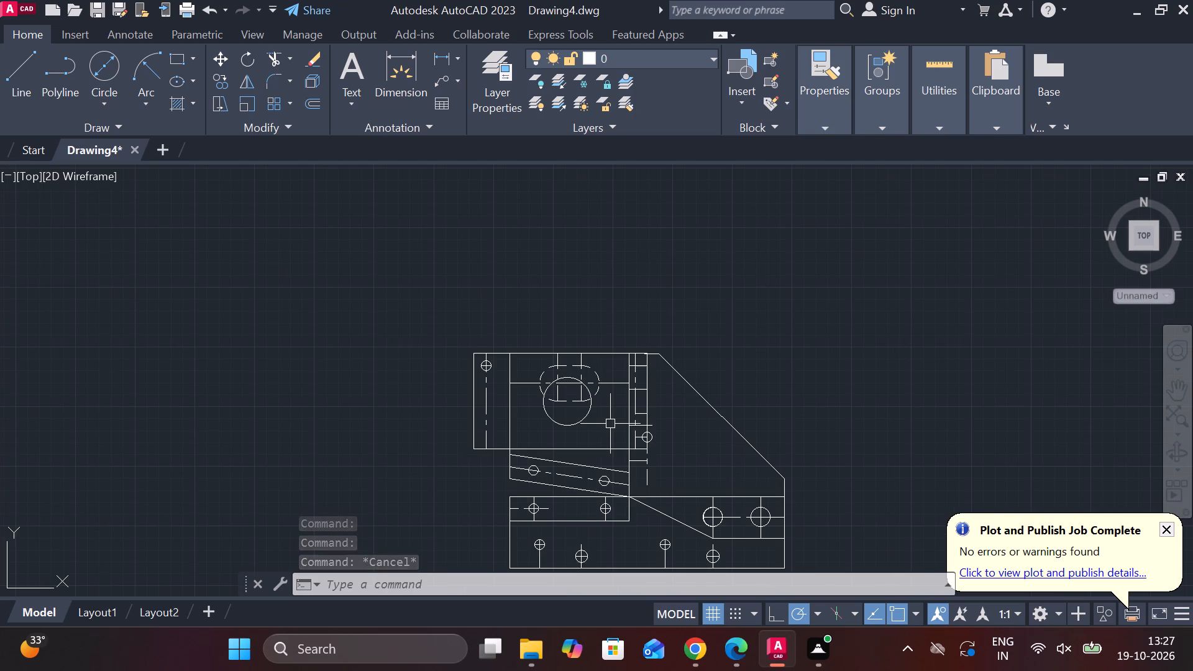
pyautogui.moveTo(572, 378); pyautogui.dragTo(606, 421, button='middle')
pyautogui.scroll(1, 601, 401)
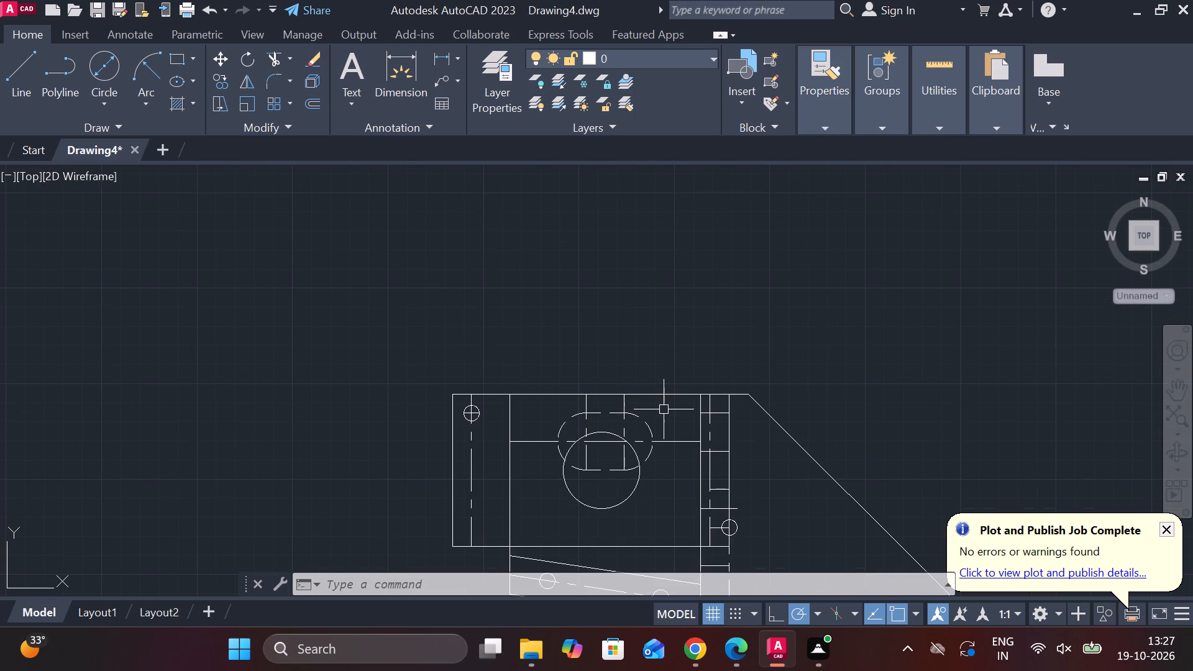
pyautogui.press('l')
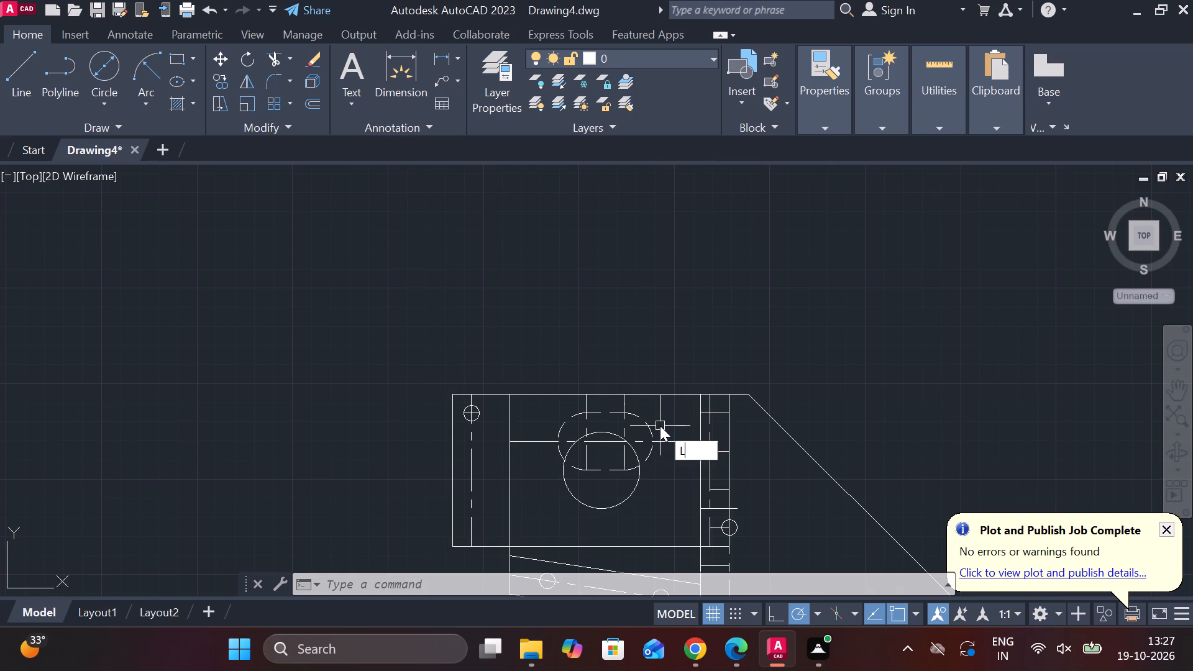
pyautogui.press('Return')
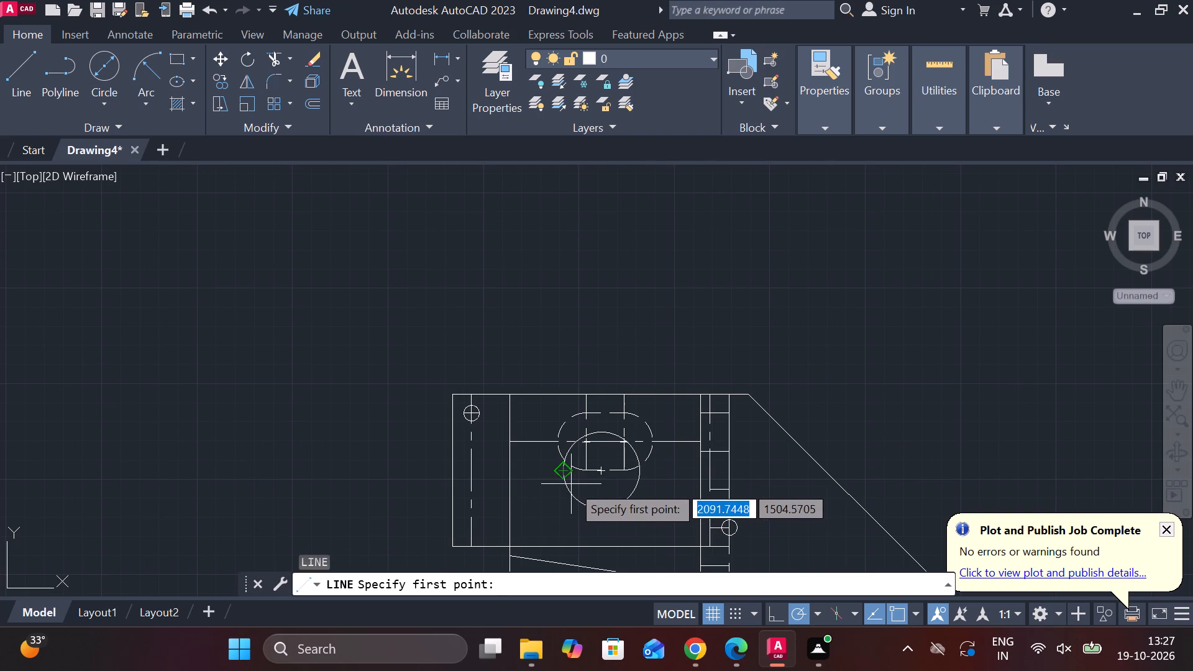
pyautogui.click(571, 484)
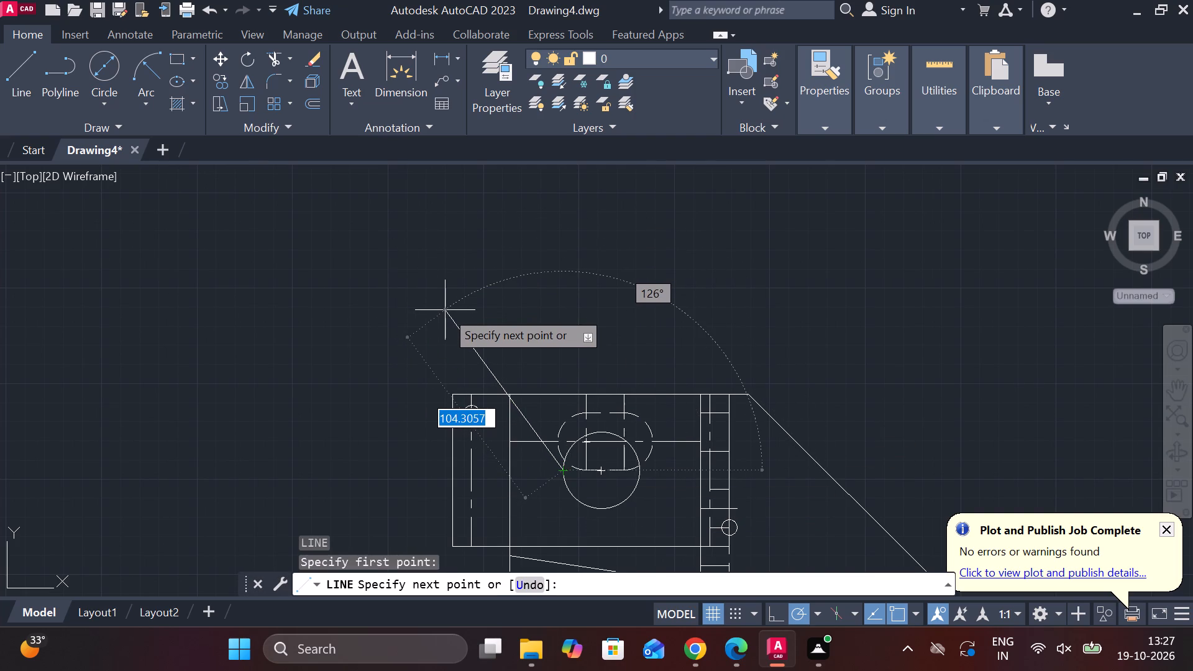
pyautogui.click(464, 331)
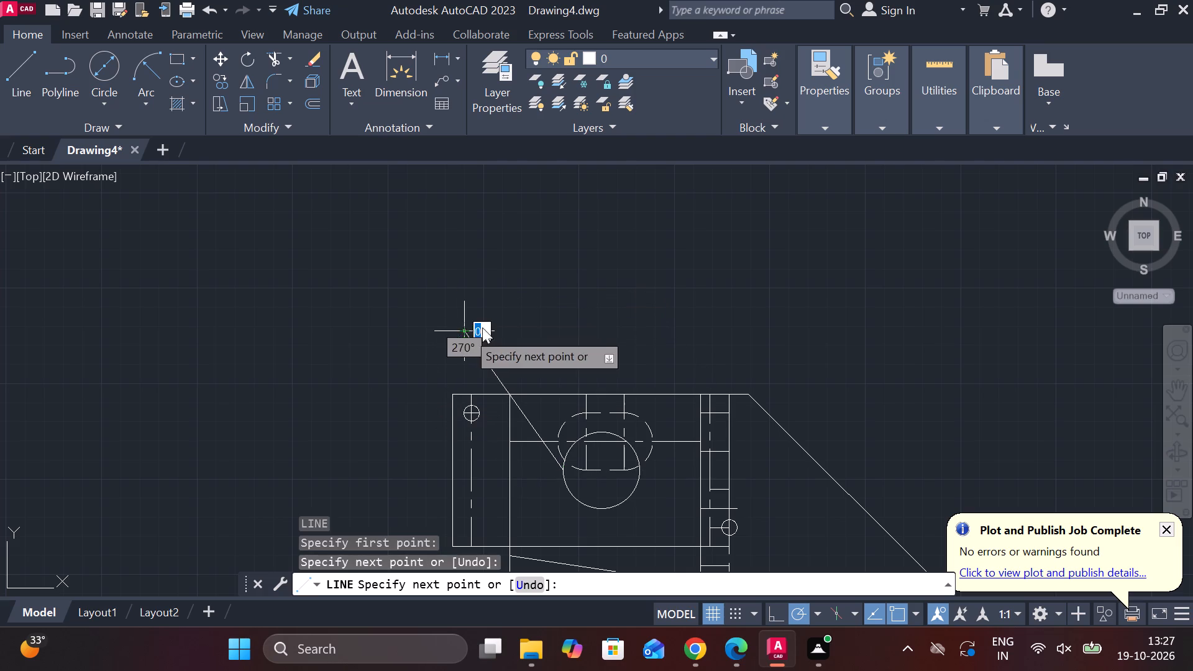
pyautogui.press('Escape')
pyautogui.press('l')
pyautogui.press('Return')
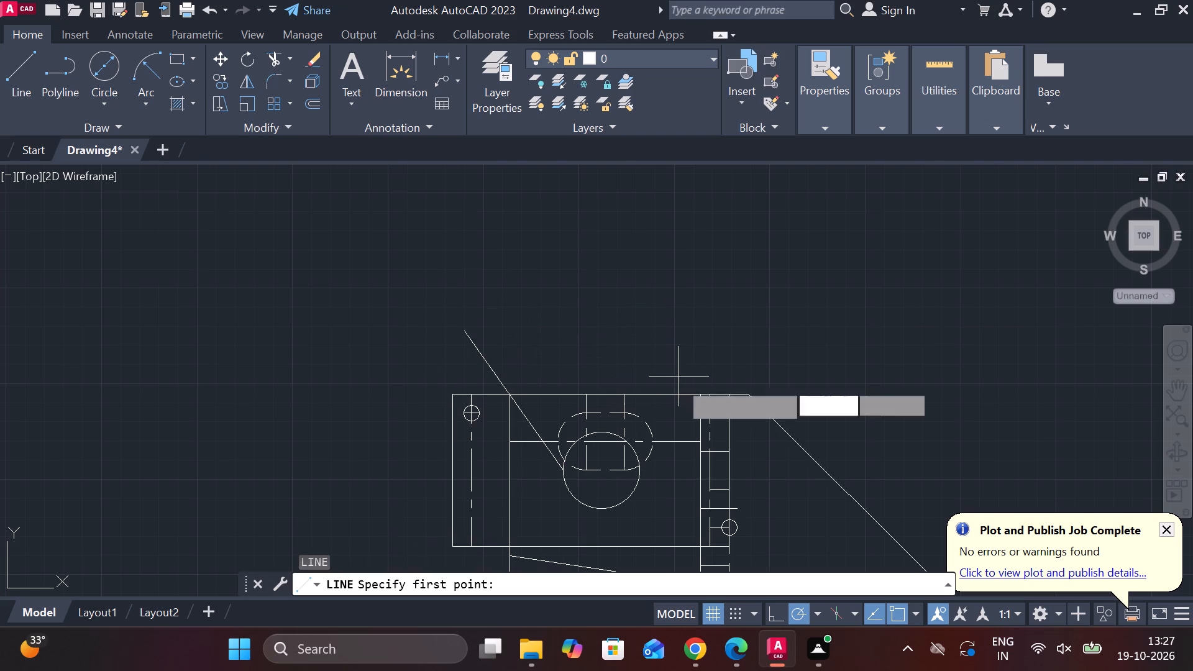
pyautogui.click(629, 443)
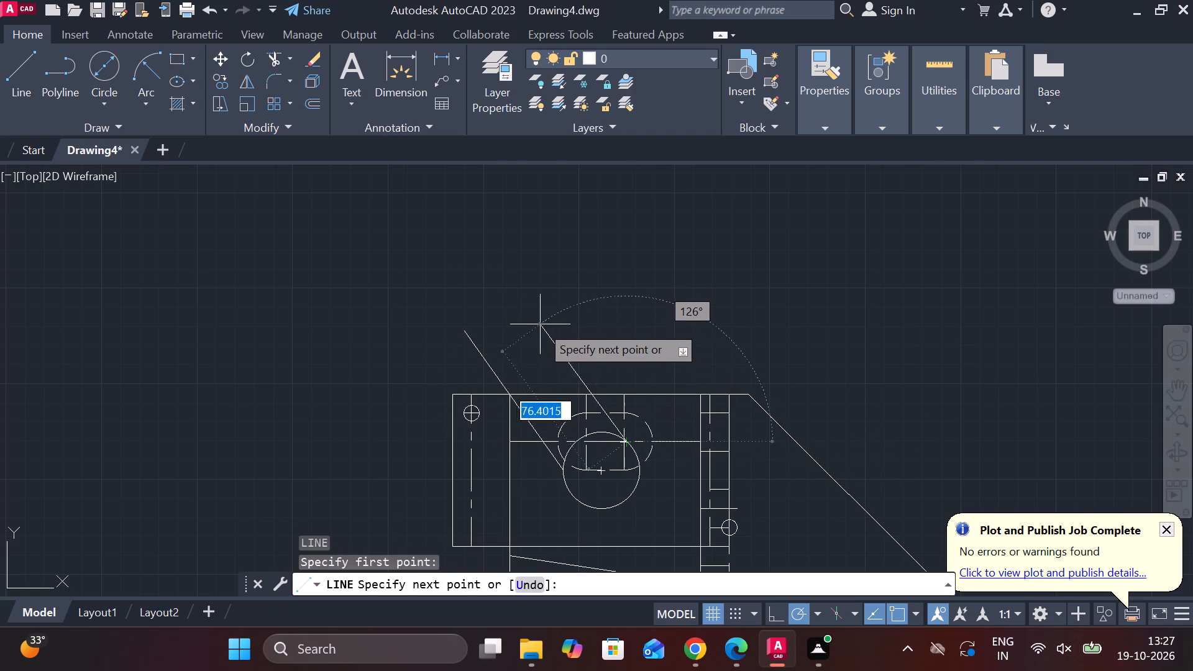
pyautogui.click(520, 299)
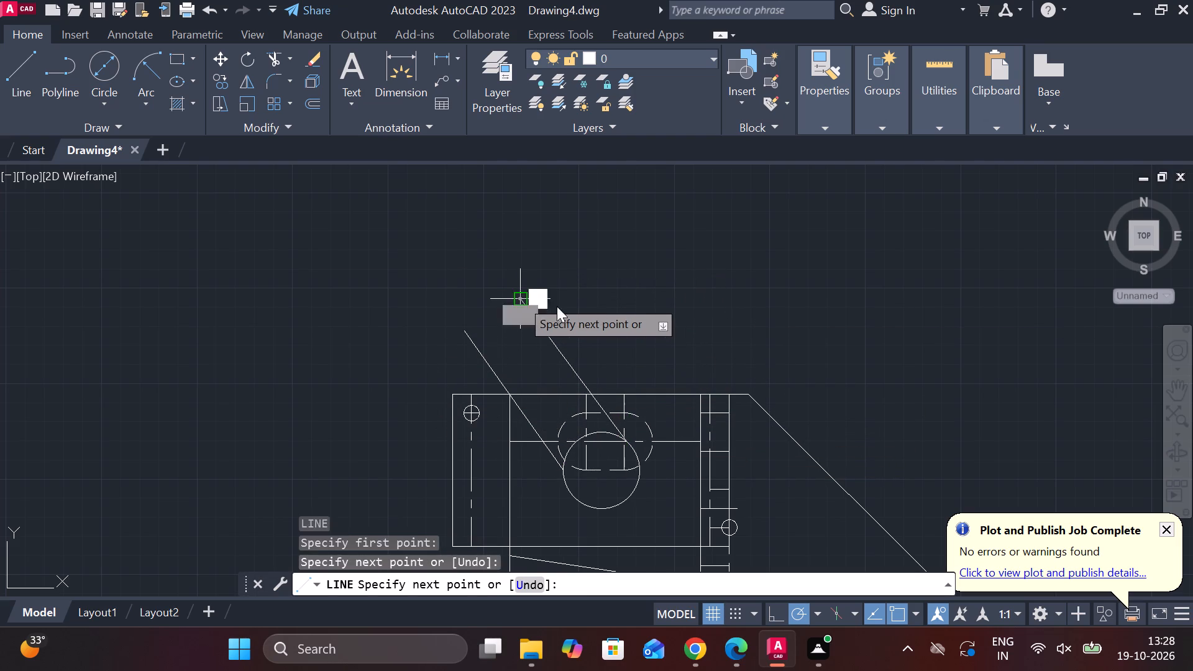
pyautogui.press('Escape')
# Draw a line about 50 mm long at about 34° across the two slanted lines near their upper ends.
pyautogui.moveTo(666, 344); pyautogui.dragTo(699, 409, button='middle')
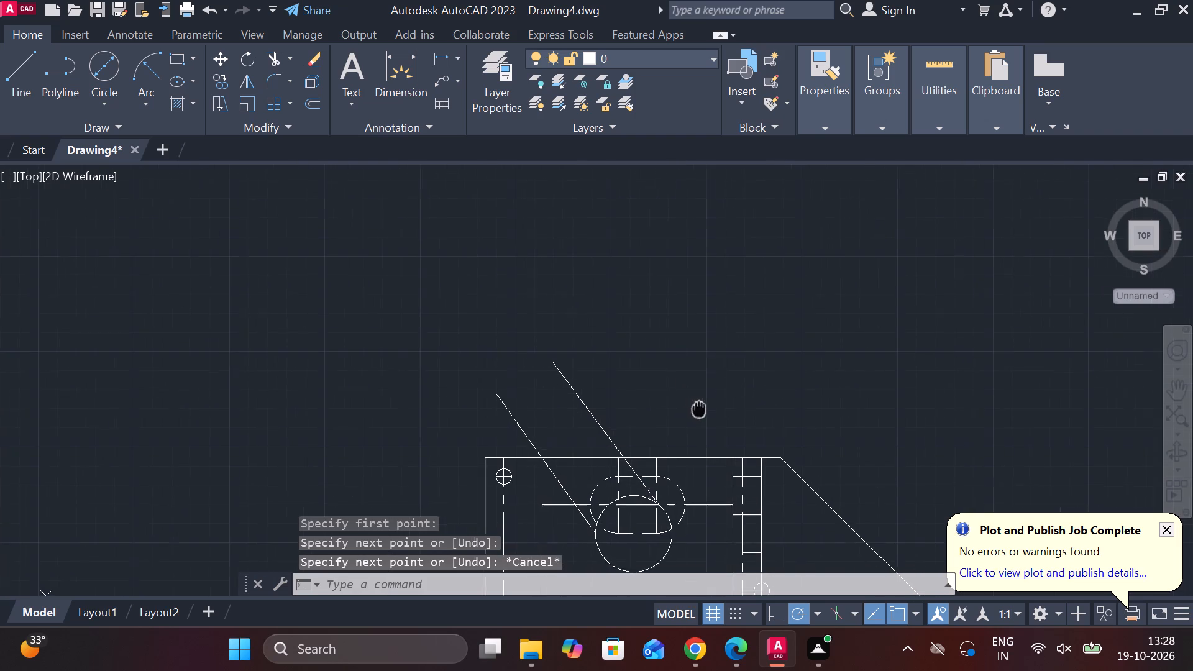
pyautogui.moveTo(699, 409); pyautogui.dragTo(697, 409, button='middle')
pyautogui.press('l')
pyautogui.press('Return')
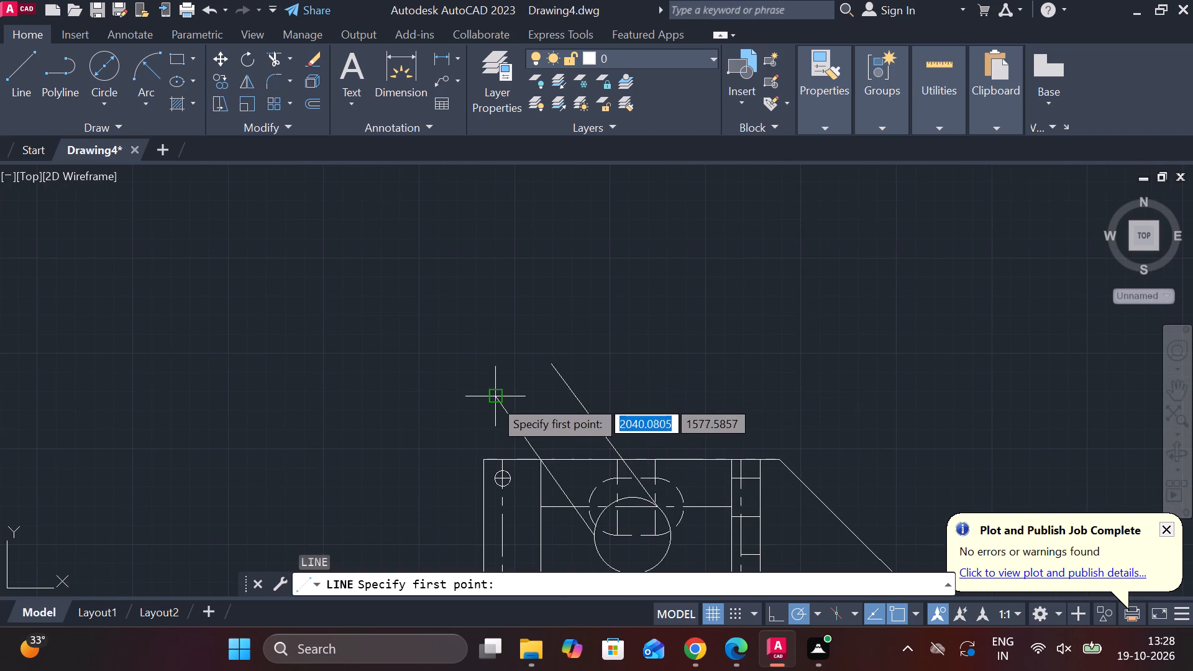
pyautogui.click(507, 432)
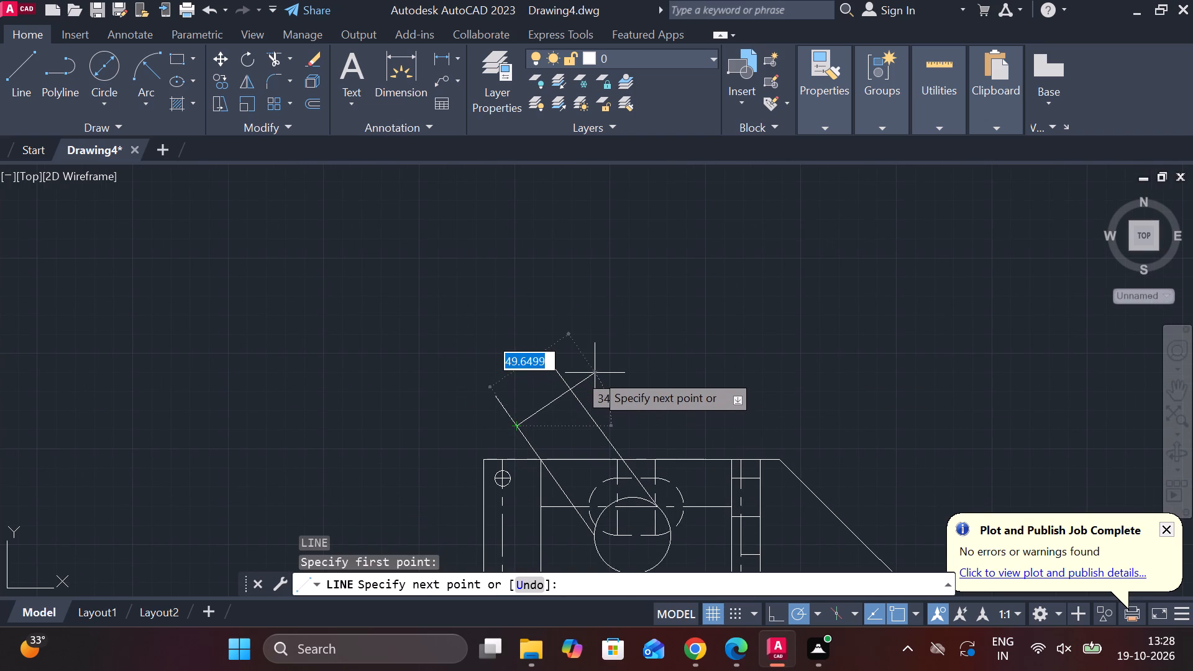
pyautogui.click(595, 373)
pyautogui.press('Escape')
# Trim the overhanging ends of the cross line and both slanted lines to form a closed handle end.
pyautogui.write('TR')
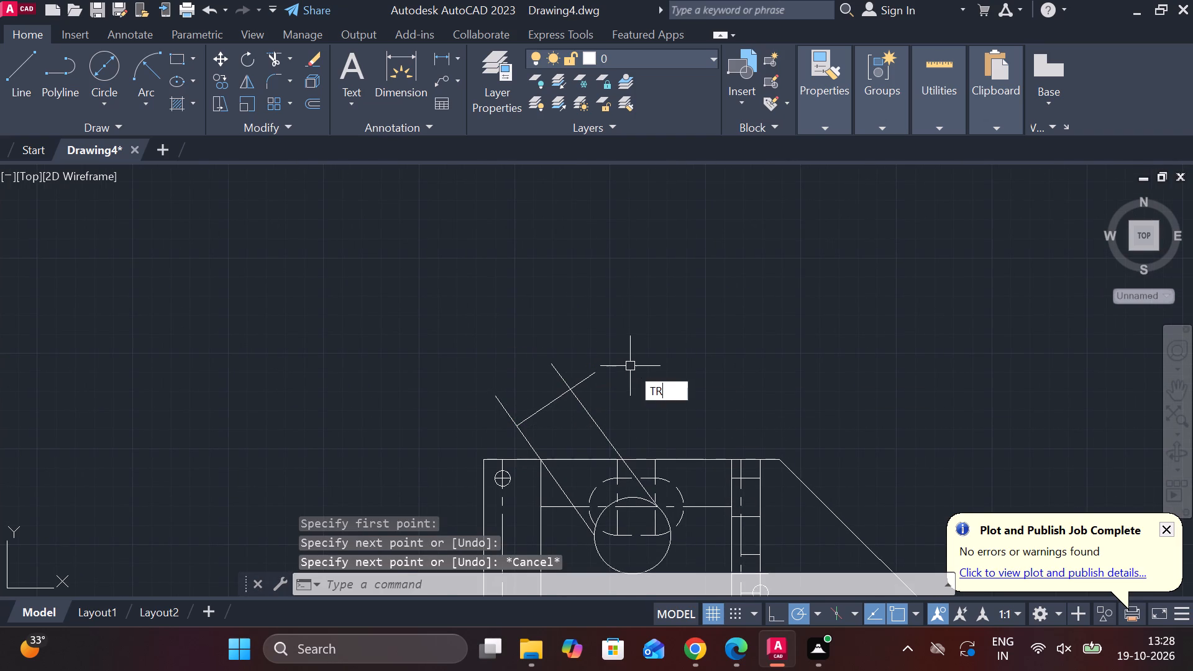
pyautogui.press('space')
pyautogui.click(585, 375)
pyautogui.click(560, 375)
pyautogui.click(500, 404)
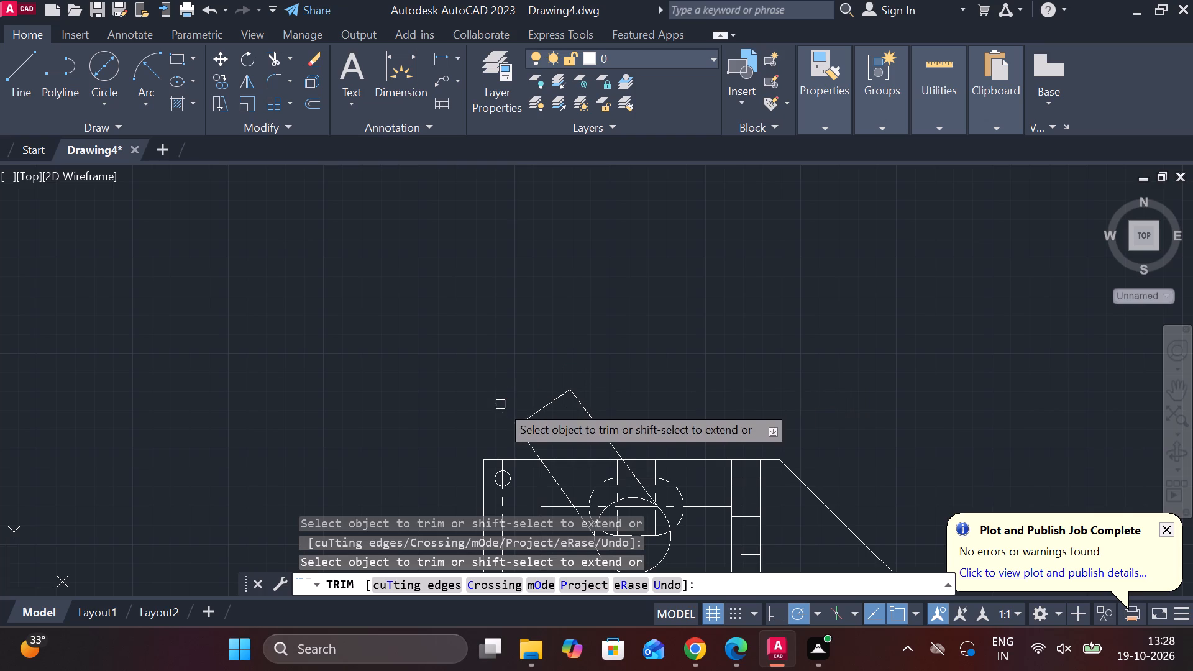
# Examine the assembled view and compare it with the dimensioned part drawings.
pyautogui.scroll(-1, 642, 359)
pyautogui.moveTo(644, 380); pyautogui.dragTo(606, 316, button='middle')
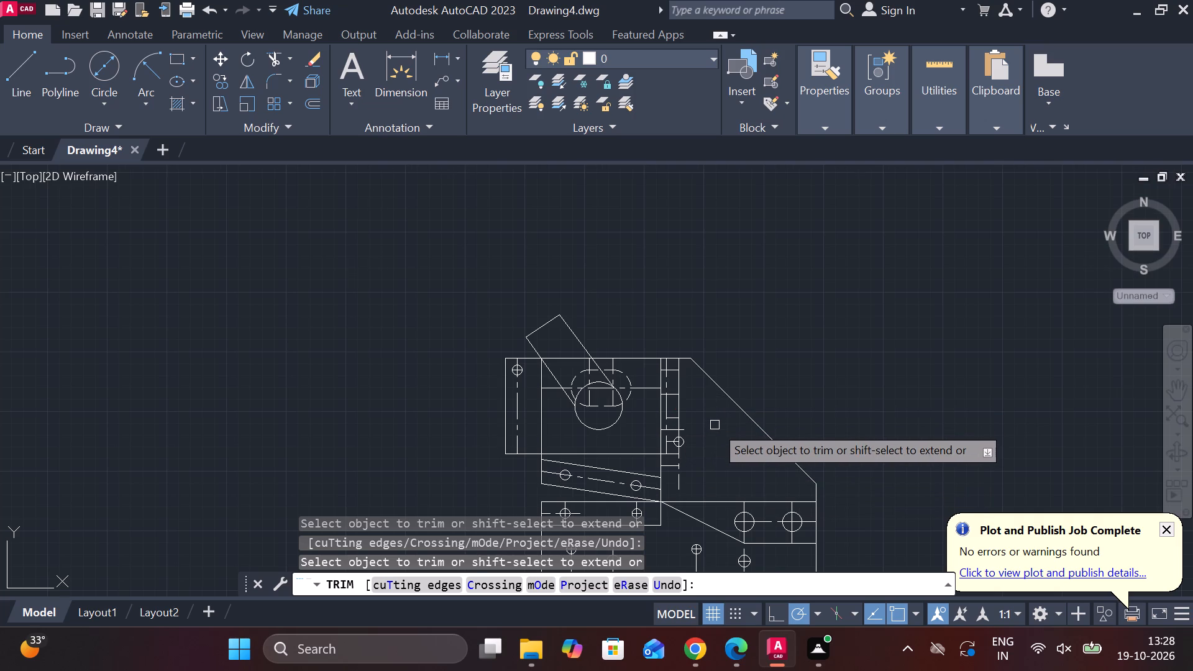
pyautogui.scroll(1, 715, 425)
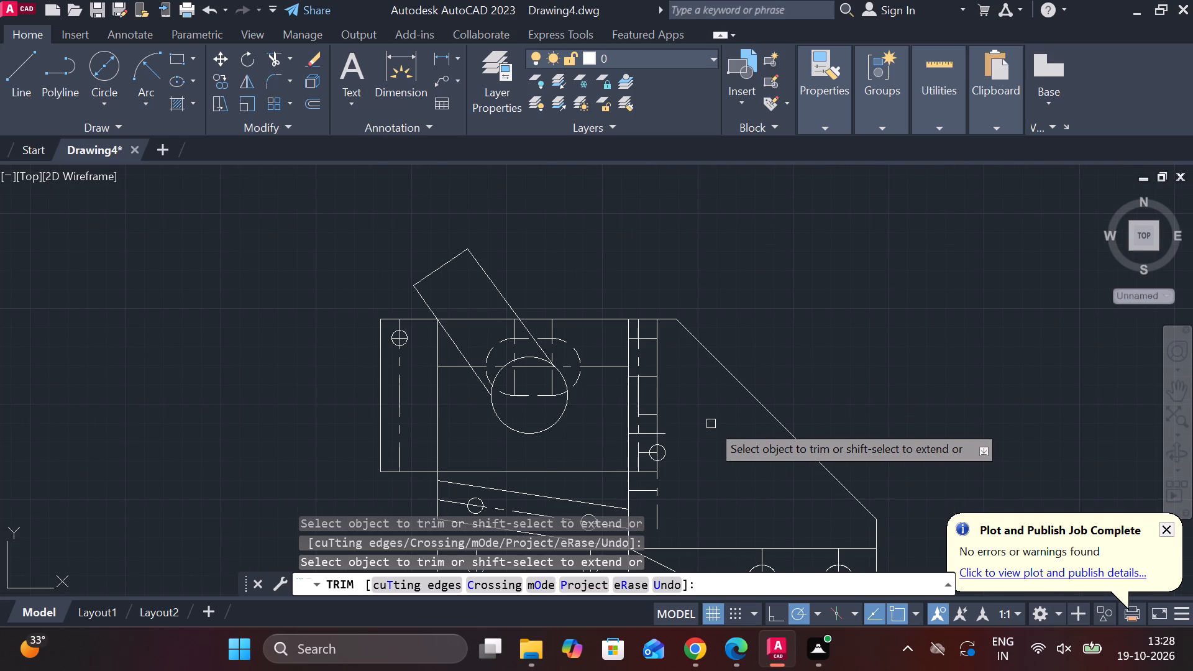
pyautogui.scroll(-2, 711, 424)
pyautogui.moveTo(820, 450); pyautogui.dragTo(716, 205, button='middle')
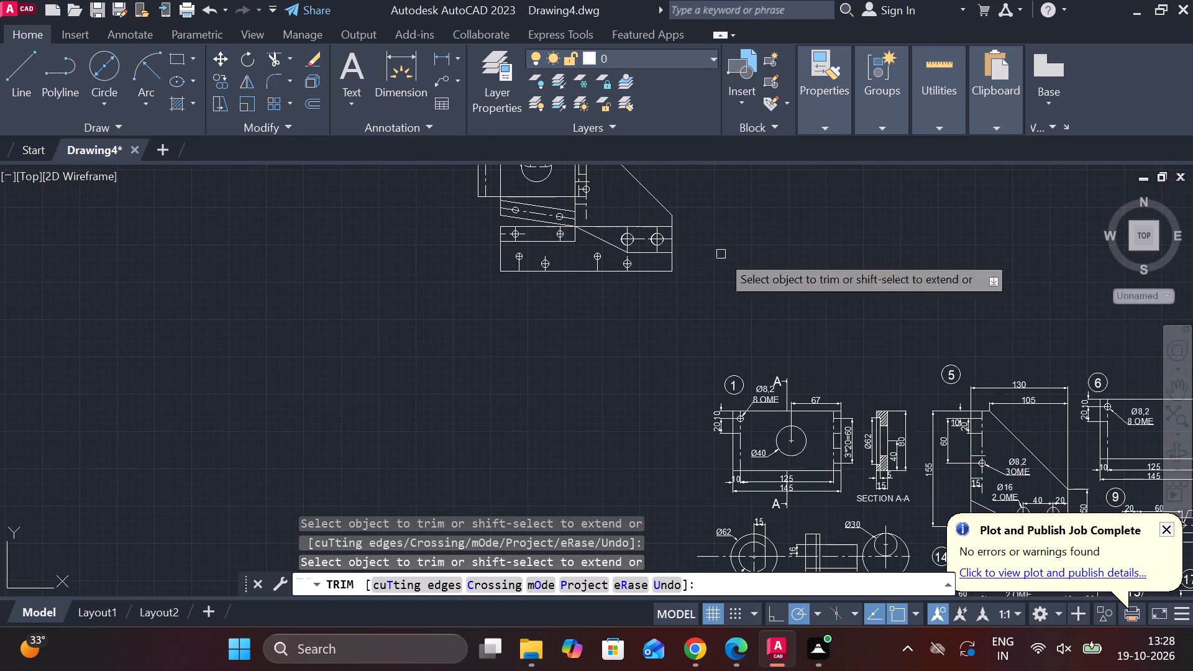
pyautogui.moveTo(820, 355); pyautogui.dragTo(754, 218, button='middle')
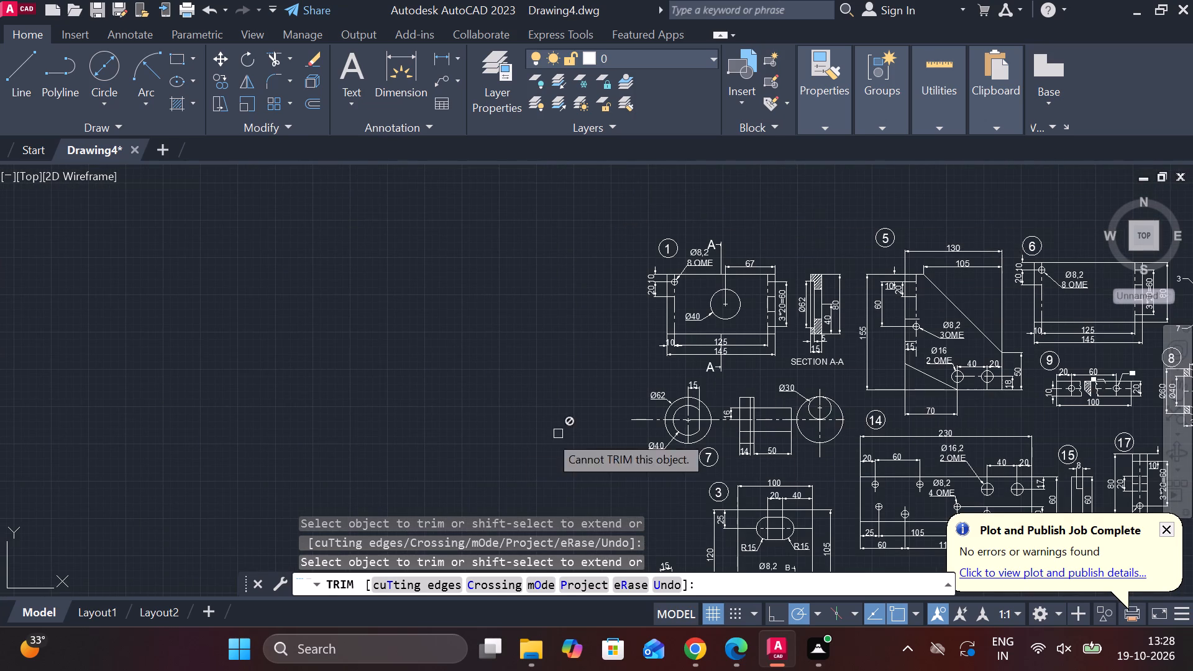
pyautogui.moveTo(521, 444); pyautogui.dragTo(462, 387, button='middle')
pyautogui.middleClick(462, 387)
pyautogui.moveTo(461, 366); pyautogui.dragTo(385, 413, button='middle')
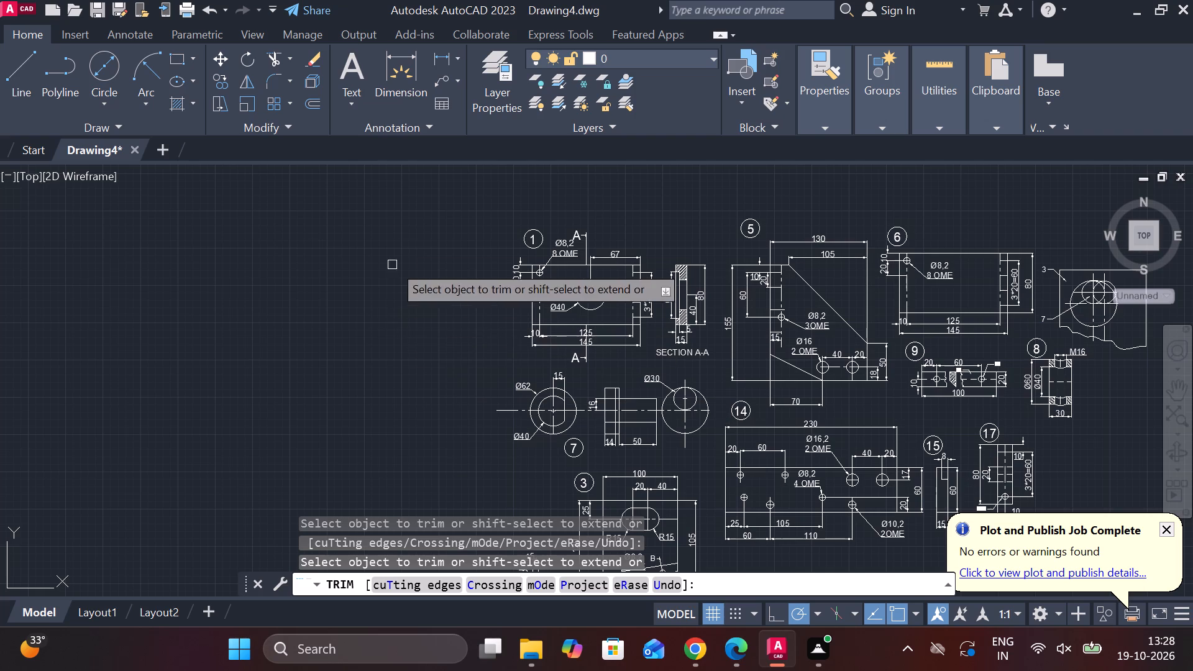
pyautogui.moveTo(417, 234); pyautogui.dragTo(405, 445, button='middle')
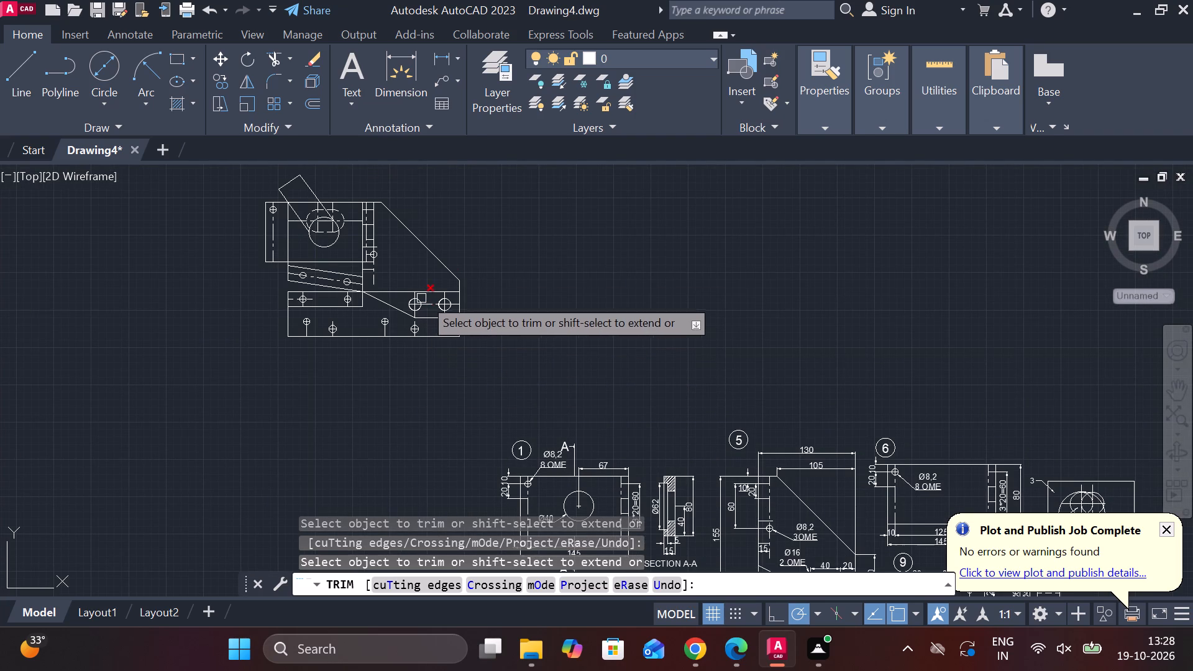
pyautogui.scroll(2, 423, 216)
pyautogui.moveTo(449, 217); pyautogui.dragTo(848, 268, button='middle')
pyautogui.moveTo(859, 294); pyautogui.dragTo(877, 301, button='middle')
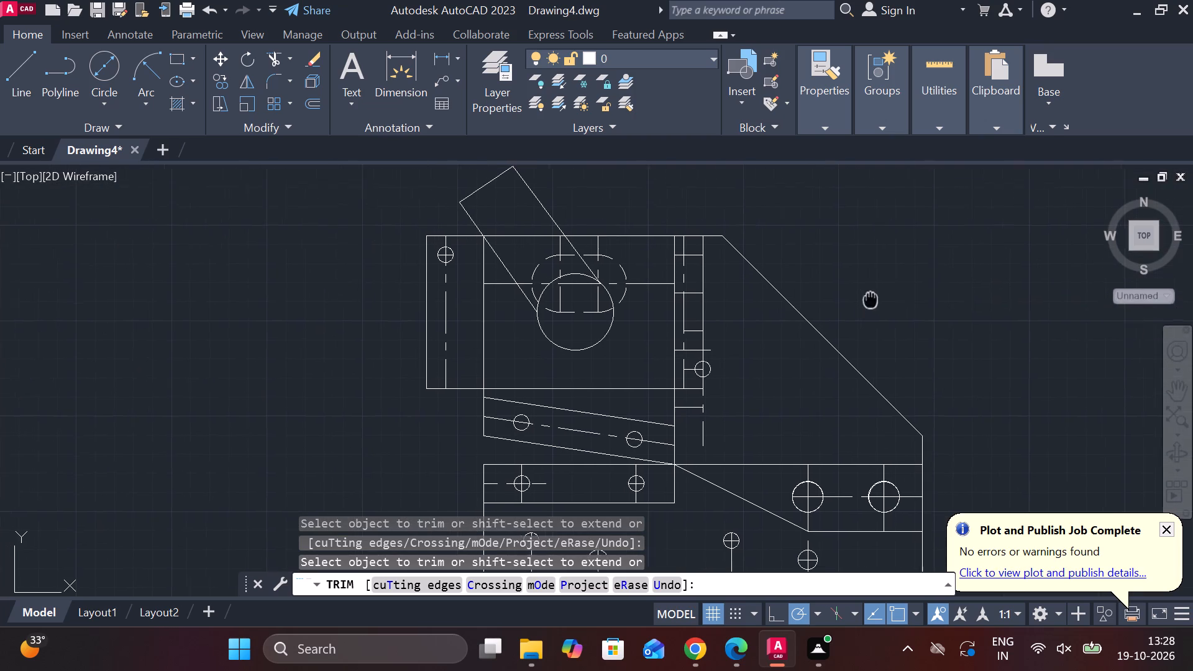
pyautogui.moveTo(877, 301); pyautogui.dragTo(875, 303, button='middle')
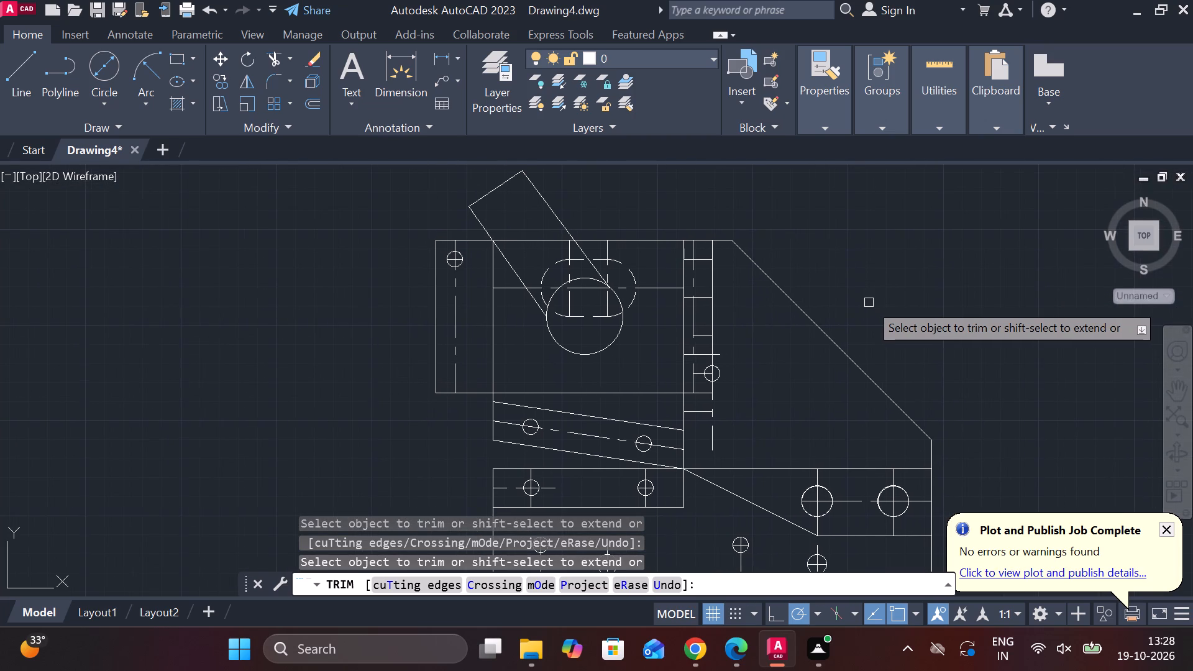
pyautogui.scroll(1, 723, 211)
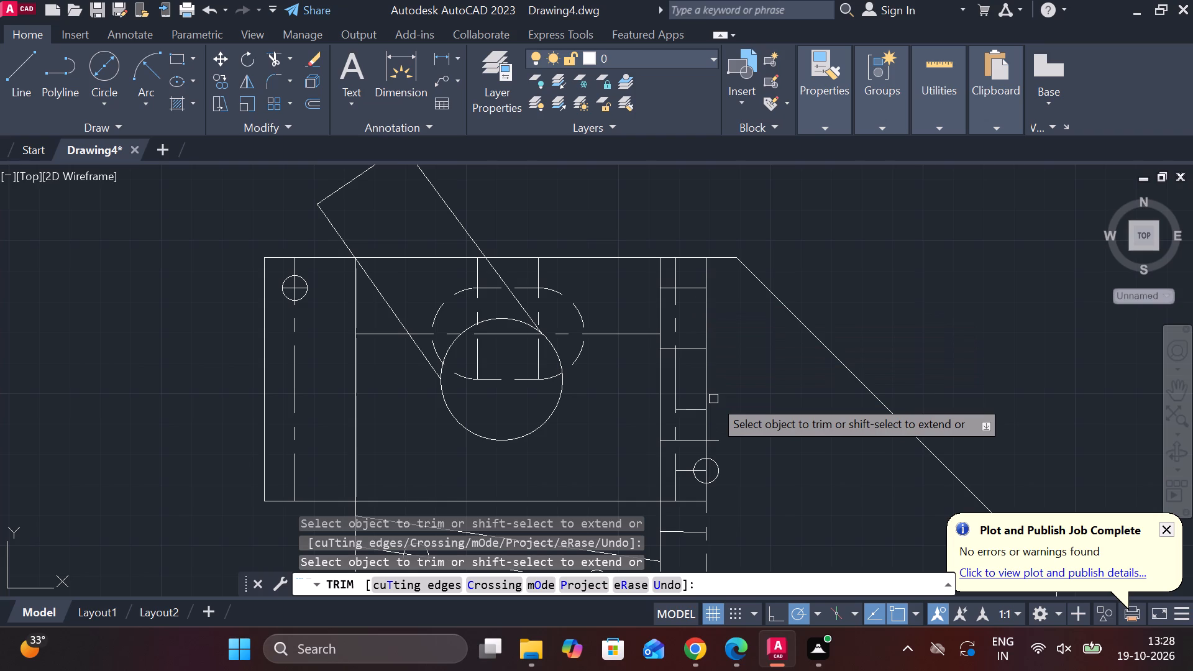
pyautogui.scroll(-1, 737, 395)
pyautogui.moveTo(716, 442); pyautogui.dragTo(683, 378, button='middle')
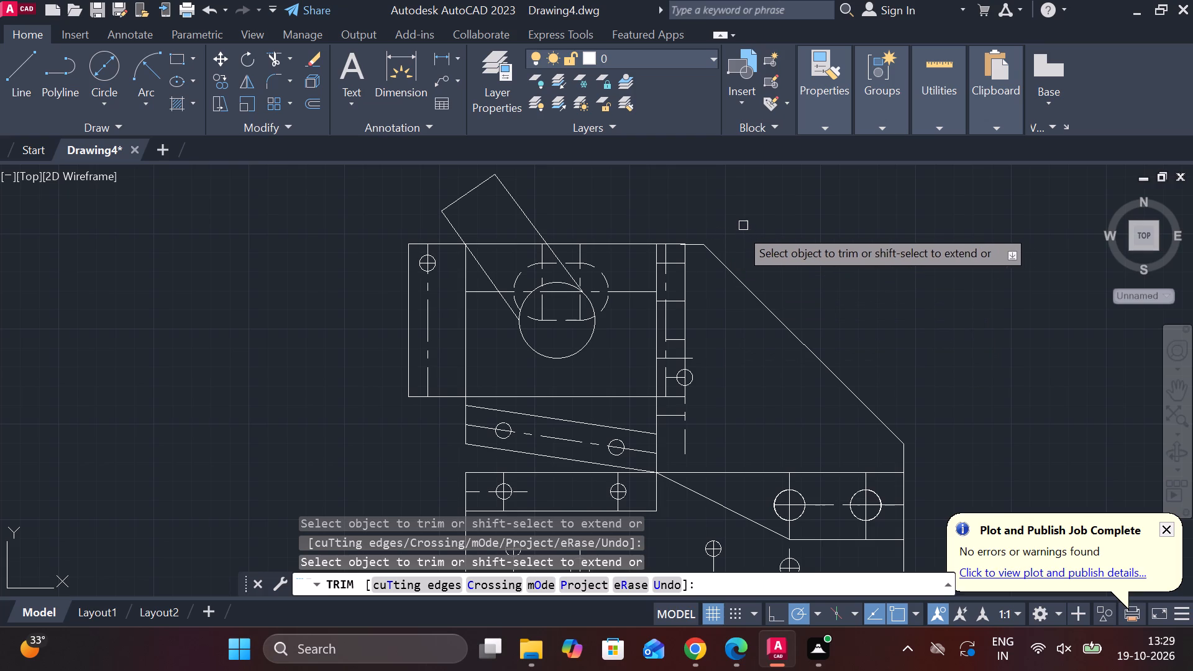
pyautogui.scroll(2, 671, 235)
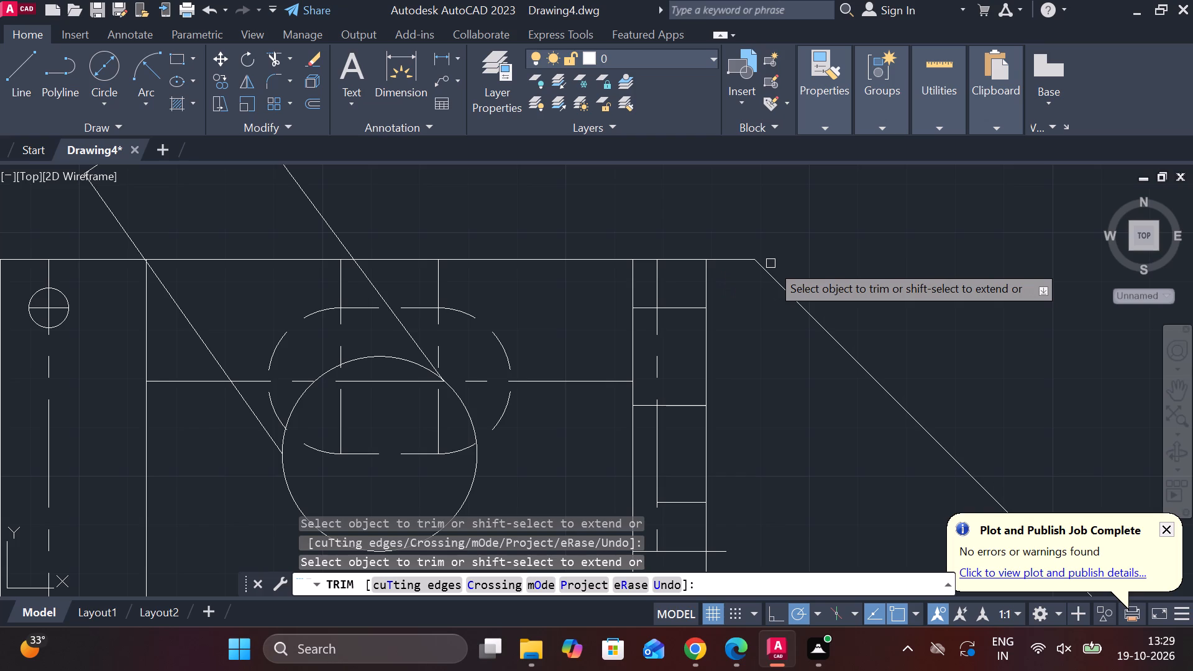
pyautogui.scroll(-3, 770, 263)
pyautogui.press('Escape')
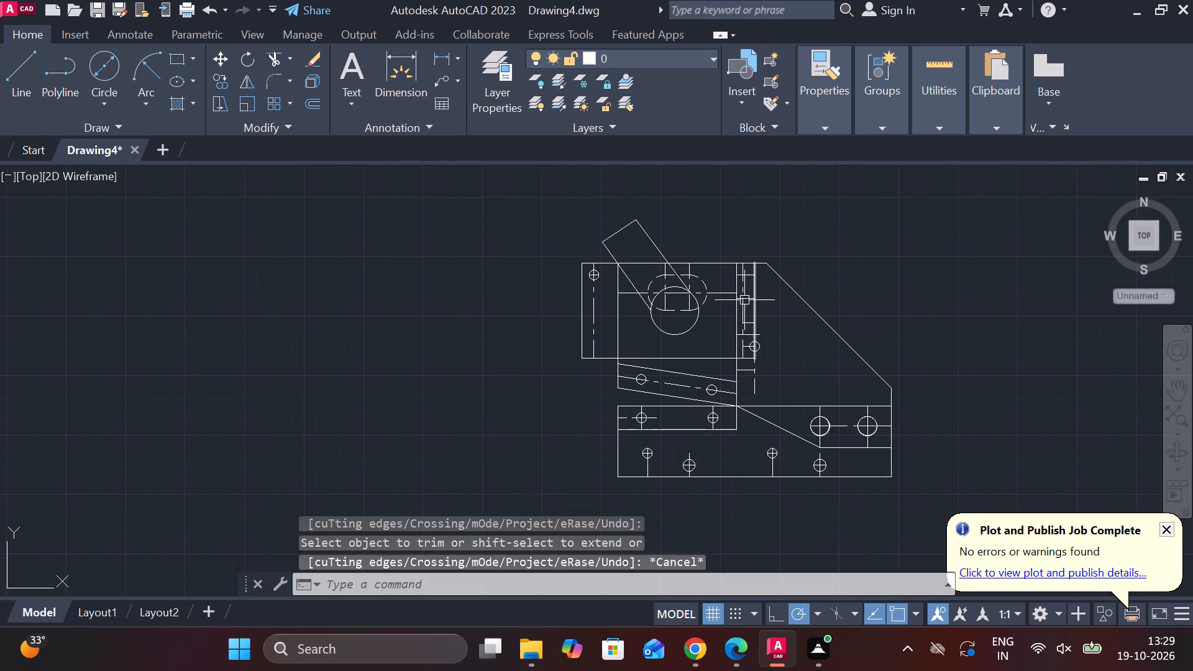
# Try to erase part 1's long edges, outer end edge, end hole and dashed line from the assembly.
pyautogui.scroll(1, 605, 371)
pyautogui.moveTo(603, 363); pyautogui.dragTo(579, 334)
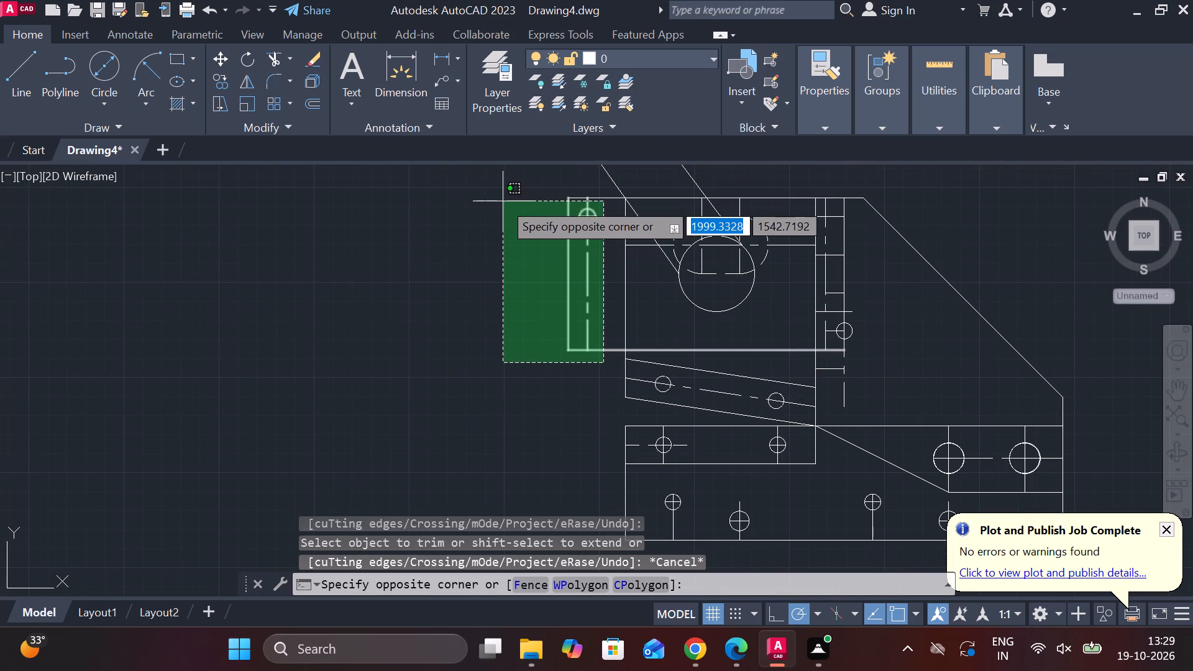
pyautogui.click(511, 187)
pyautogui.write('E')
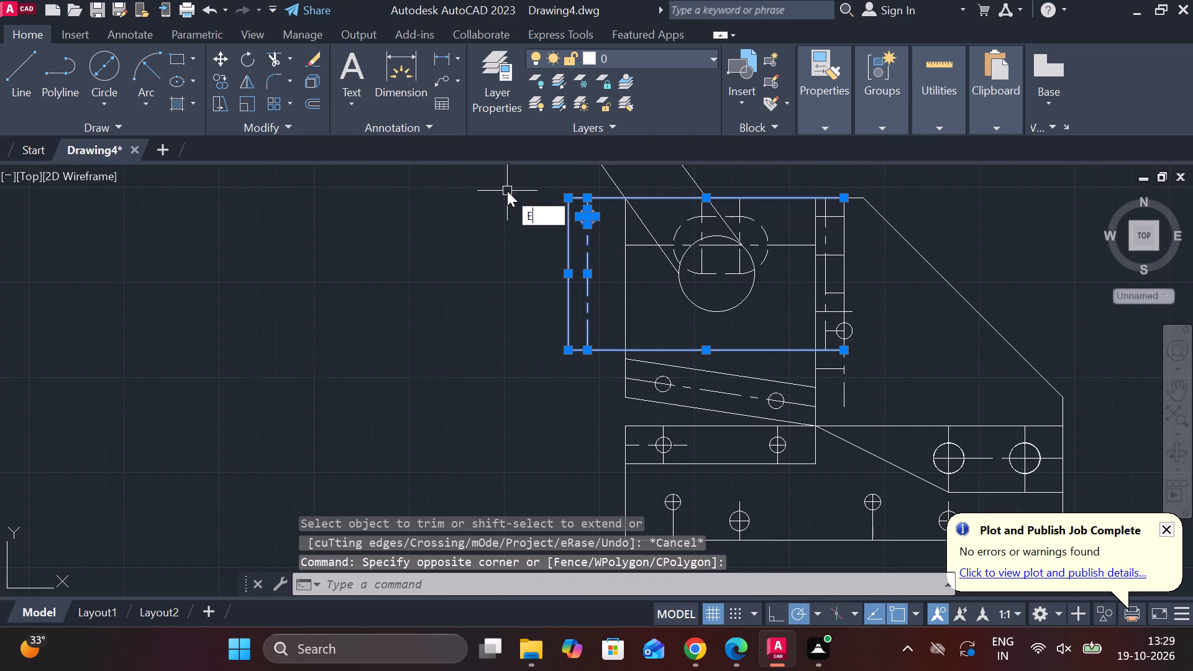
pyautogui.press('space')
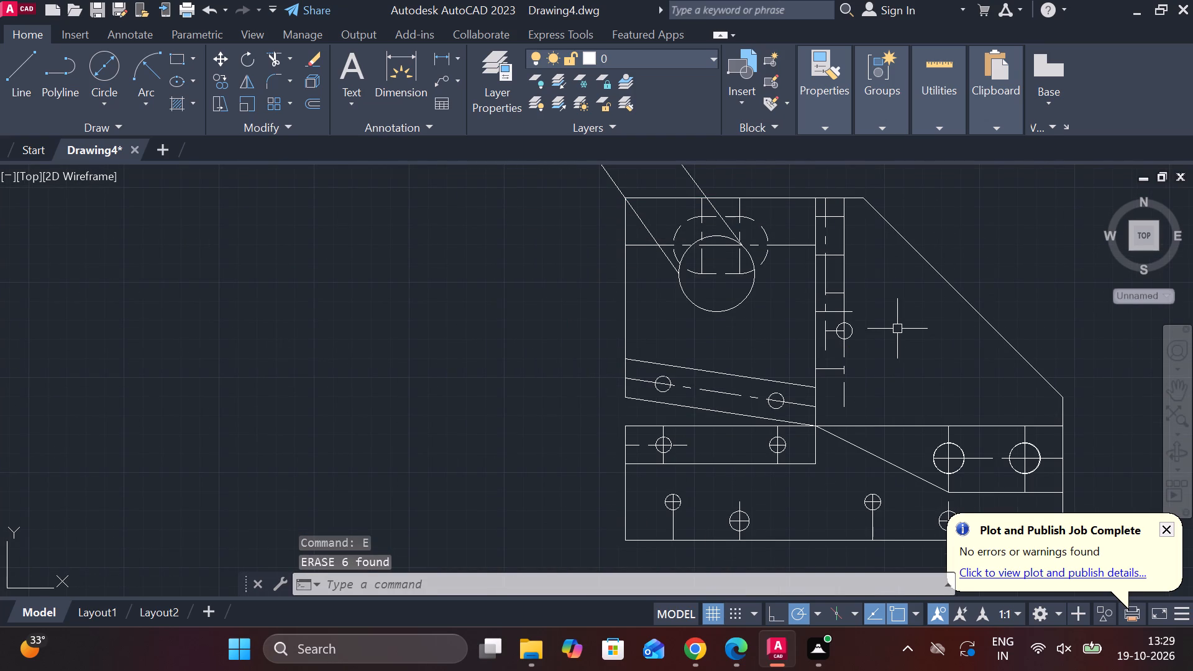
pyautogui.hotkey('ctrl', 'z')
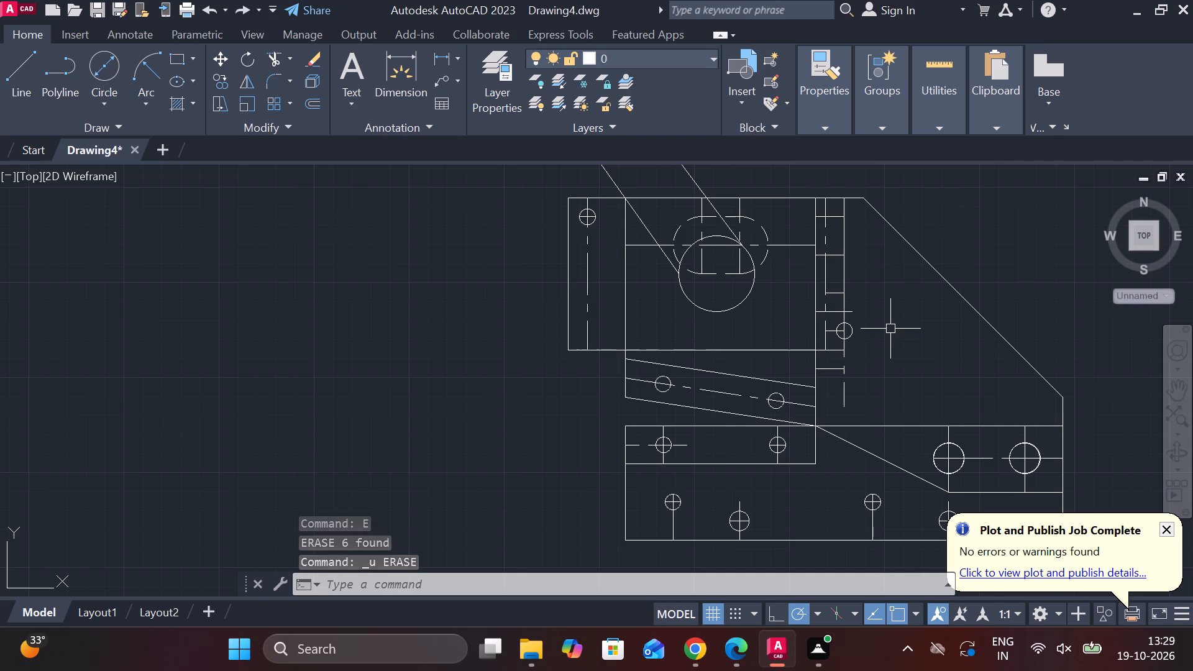
# Erase part 1's top and bottom edges, its outer end edge, and the small hole and dashed line beside it.
pyautogui.scroll(-2, 890, 329)
pyautogui.scroll(2, 890, 329)
pyautogui.moveTo(890, 329); pyautogui.dragTo(799, 360, button='middle')
pyautogui.scroll(-3, 806, 357)
pyautogui.scroll(3, 806, 357)
pyautogui.click(665, 376)
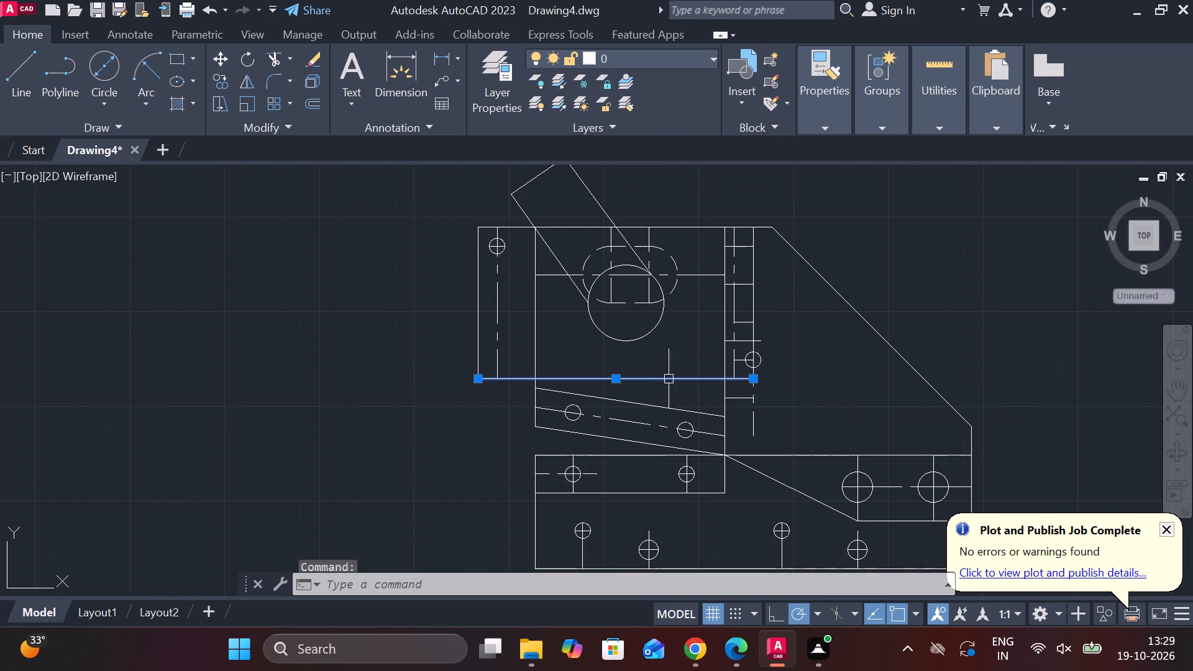
pyautogui.click(506, 316)
pyautogui.click(437, 229)
pyautogui.write('E')
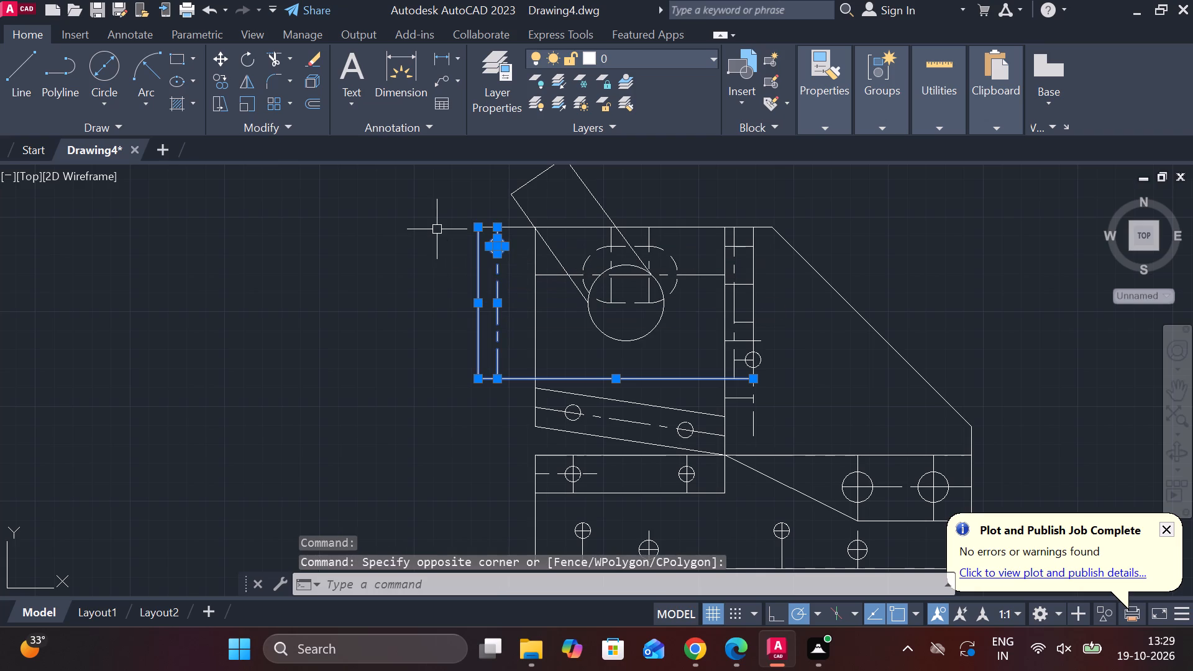
pyautogui.press('space')
pyautogui.click(496, 224)
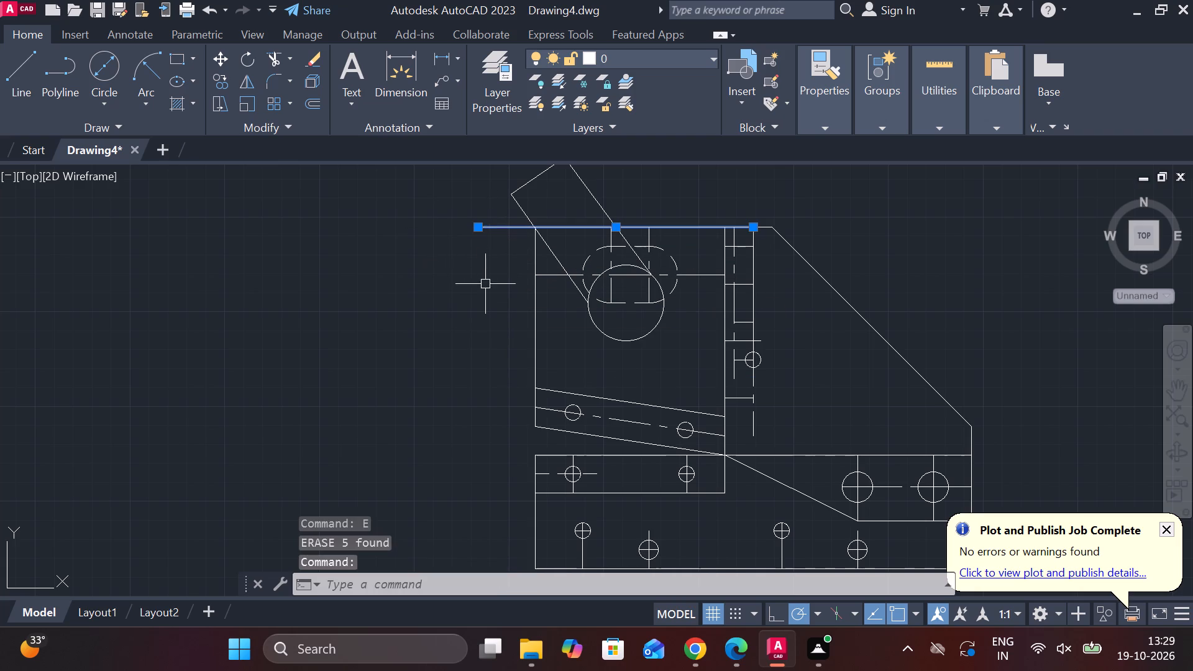
pyautogui.write('E')
pyautogui.press('space')
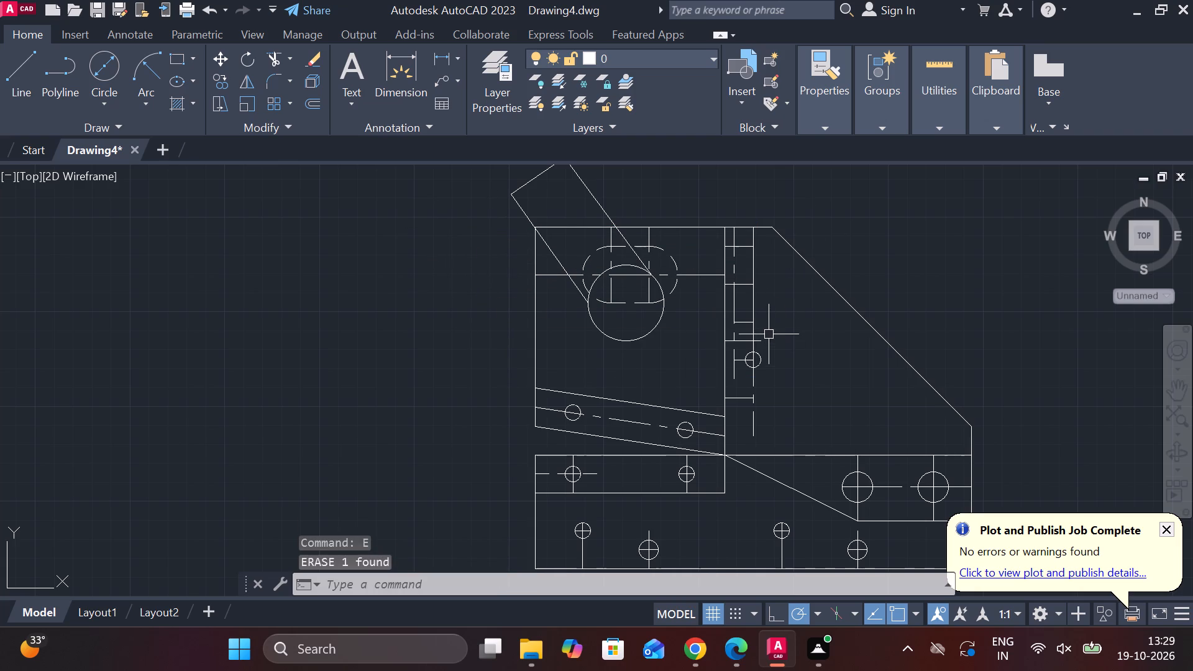
# Erase the leftover end edge, short tab lines, small hole and centre lines where part 1 overlapped part 5.
pyautogui.moveTo(782, 322); pyautogui.dragTo(774, 318)
pyautogui.click(739, 253)
pyautogui.write('E')
pyautogui.press('space')
pyautogui.moveTo(749, 406); pyautogui.dragTo(746, 366)
pyautogui.click(734, 251)
pyautogui.write('E')
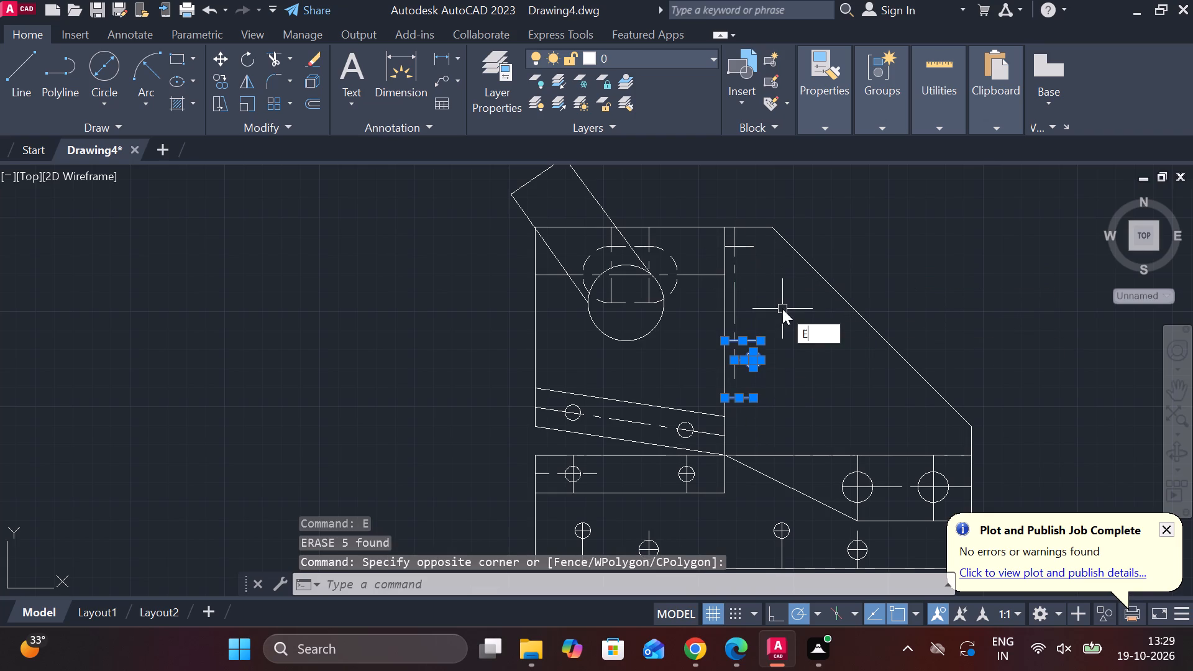
pyautogui.press('space')
pyautogui.click(738, 324)
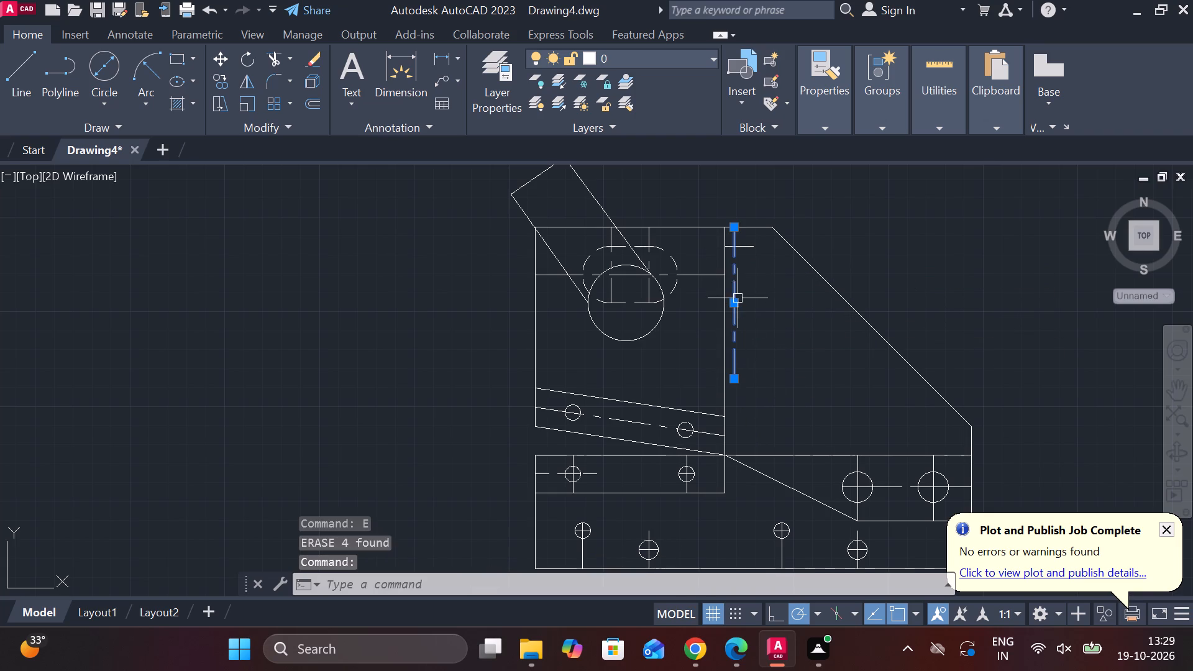
pyautogui.click(743, 244)
pyautogui.write('E')
pyautogui.press('space')
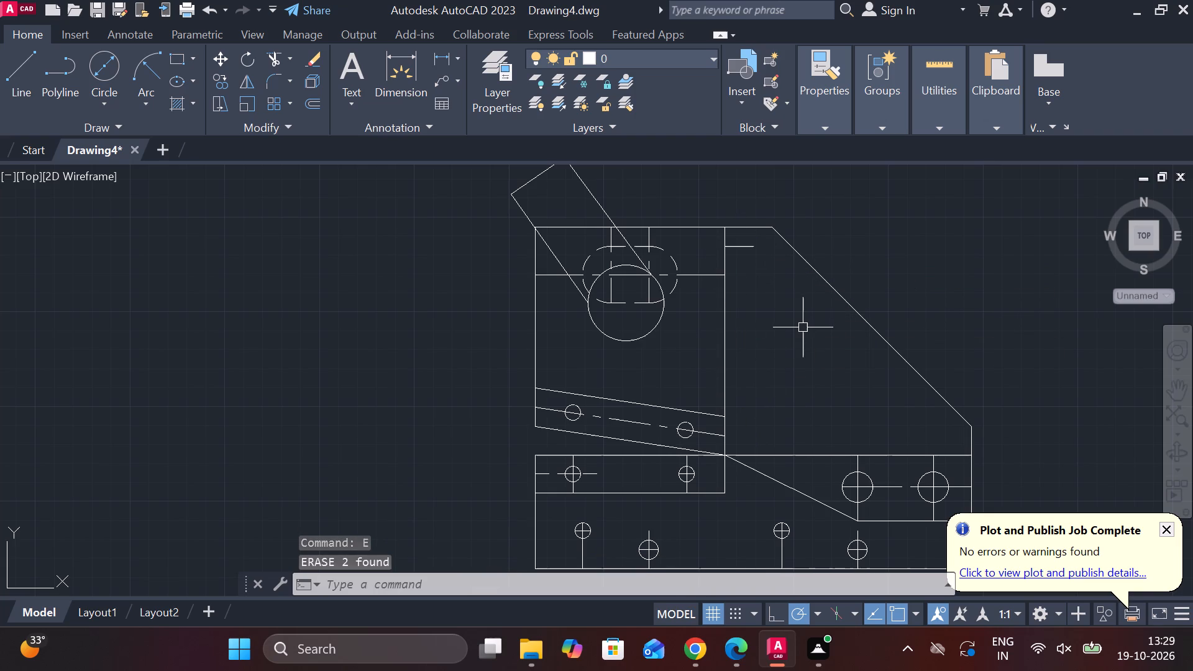
pyautogui.click(756, 245)
pyautogui.write('E')
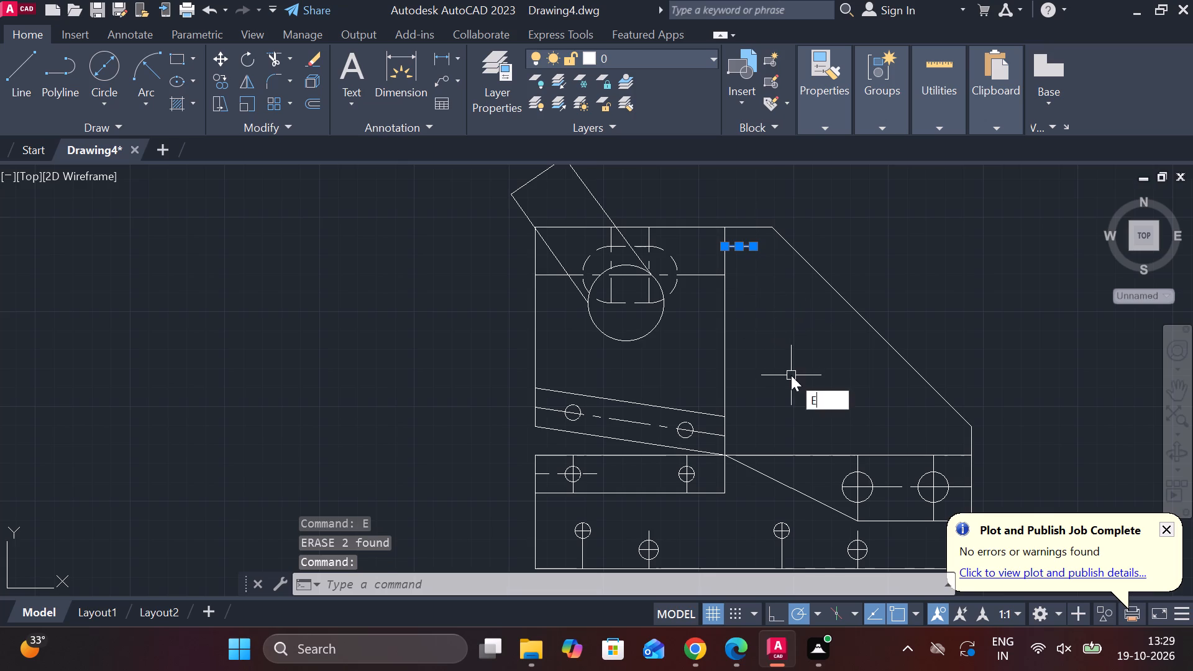
pyautogui.press('space')
# Erase the large circle and the three slanted handle lines from the assembly.
pyautogui.click(649, 332)
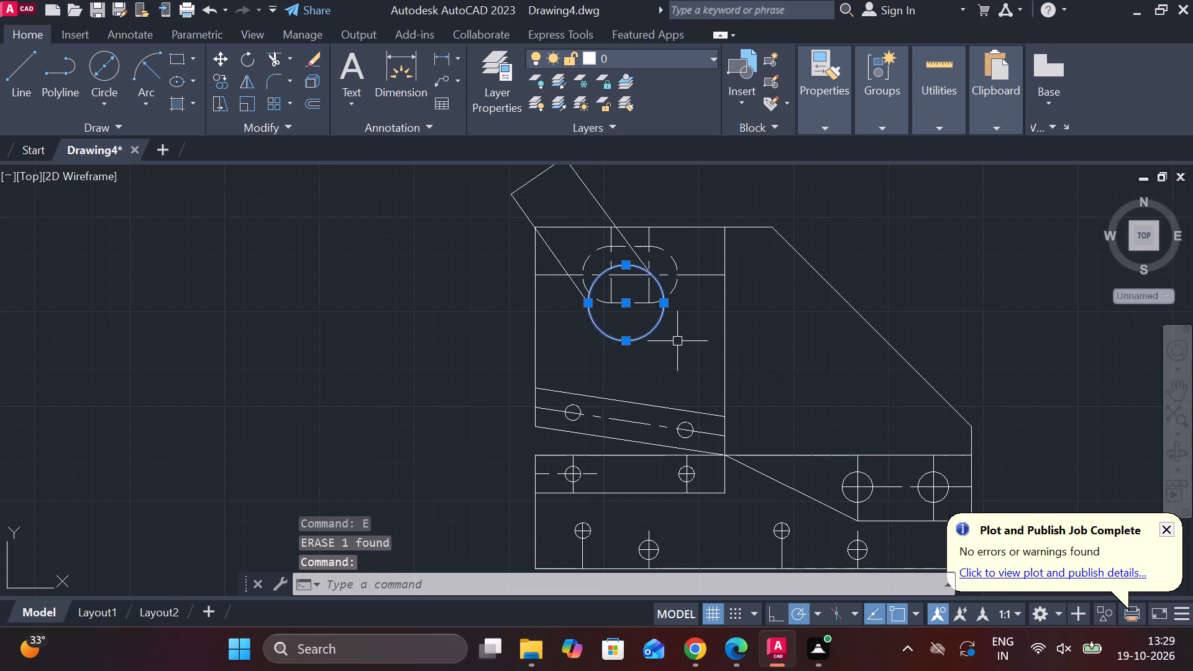
pyautogui.write('E')
pyautogui.press('space')
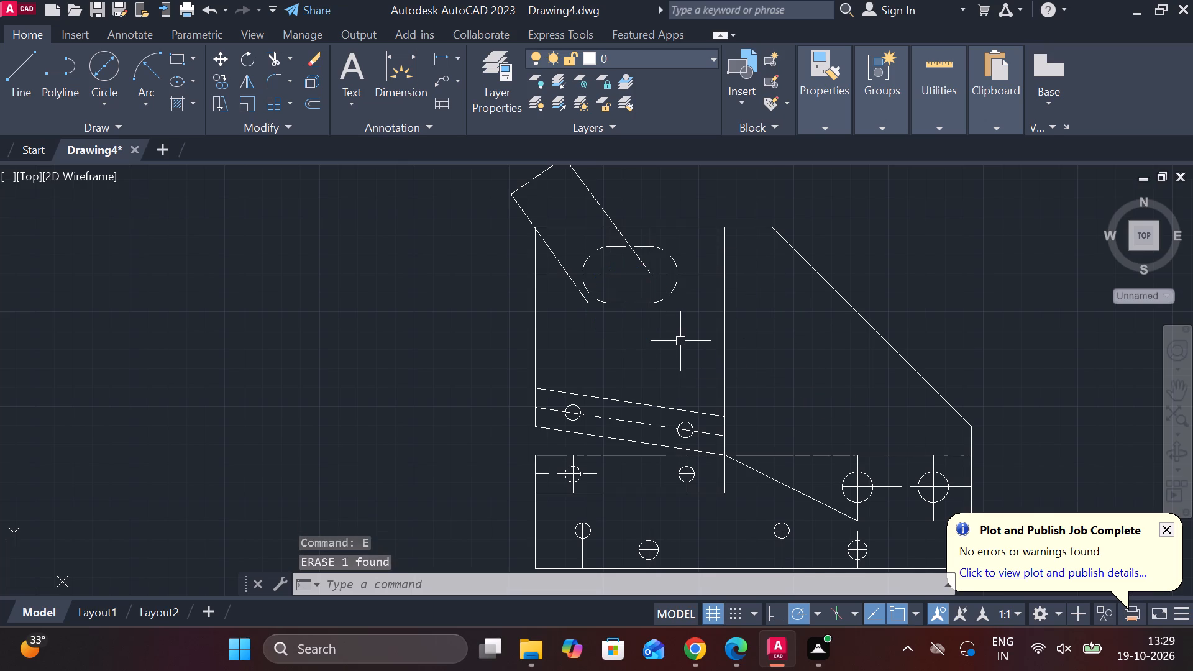
pyautogui.scroll(-3, 680, 341)
pyautogui.scroll(3, 688, 357)
pyautogui.moveTo(693, 377); pyautogui.dragTo(630, 309, button='middle')
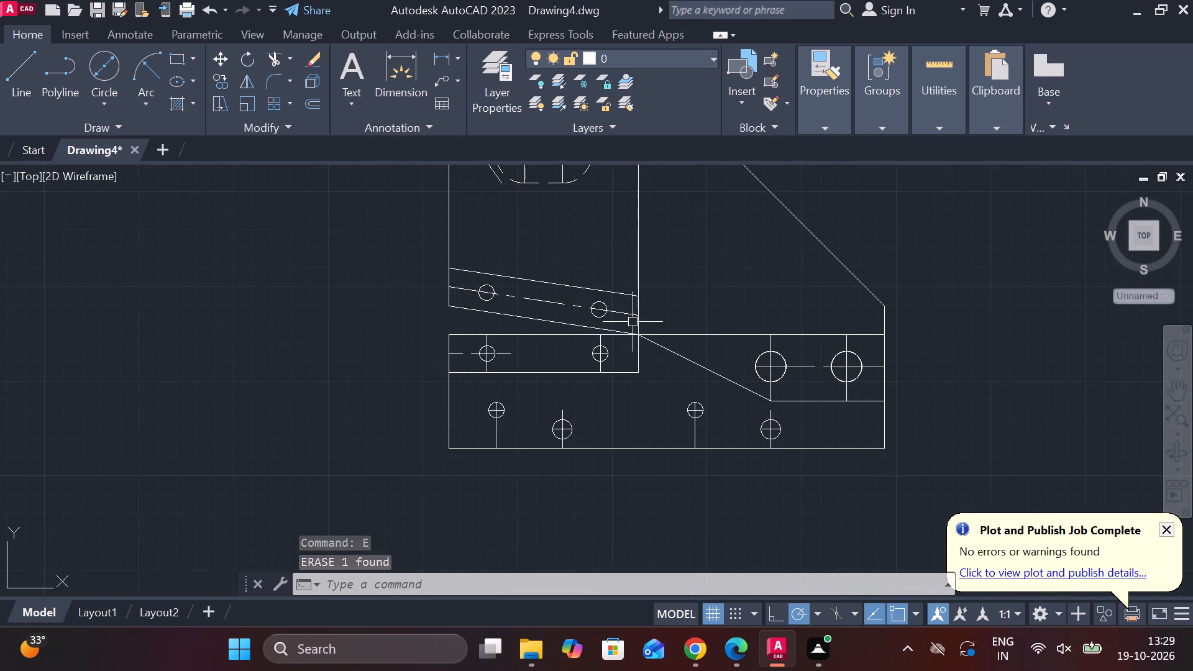
pyautogui.scroll(-1, 633, 322)
pyautogui.moveTo(557, 222); pyautogui.dragTo(577, 356, button='middle')
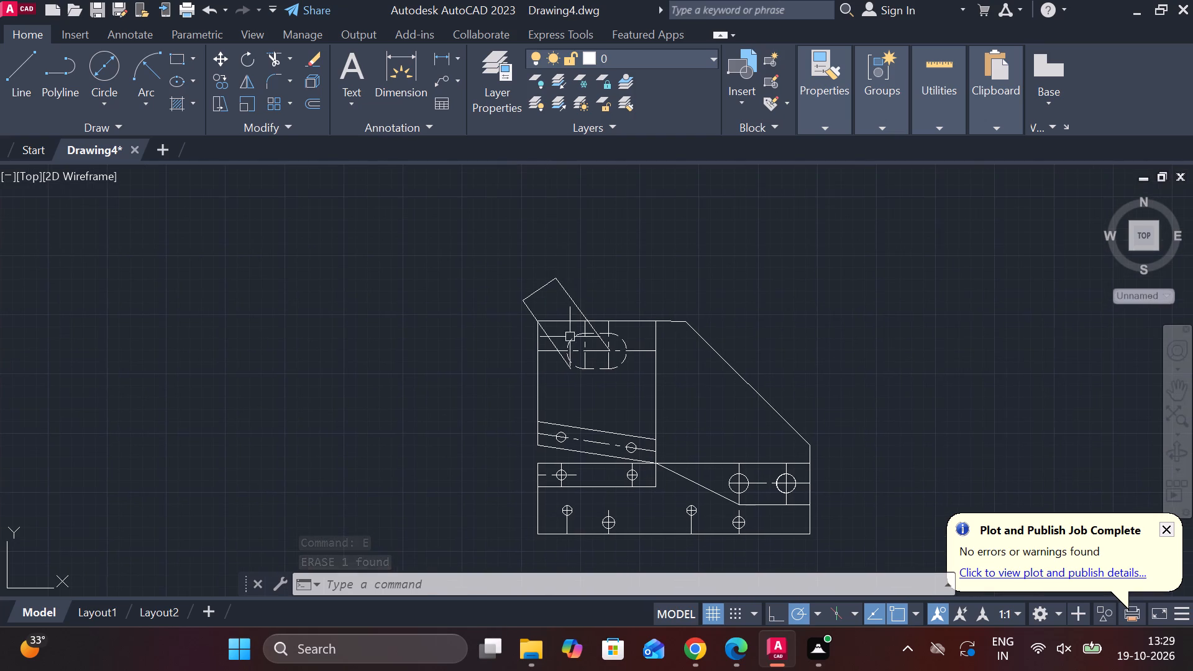
pyautogui.moveTo(578, 284); pyautogui.dragTo(552, 286)
pyautogui.click(510, 311)
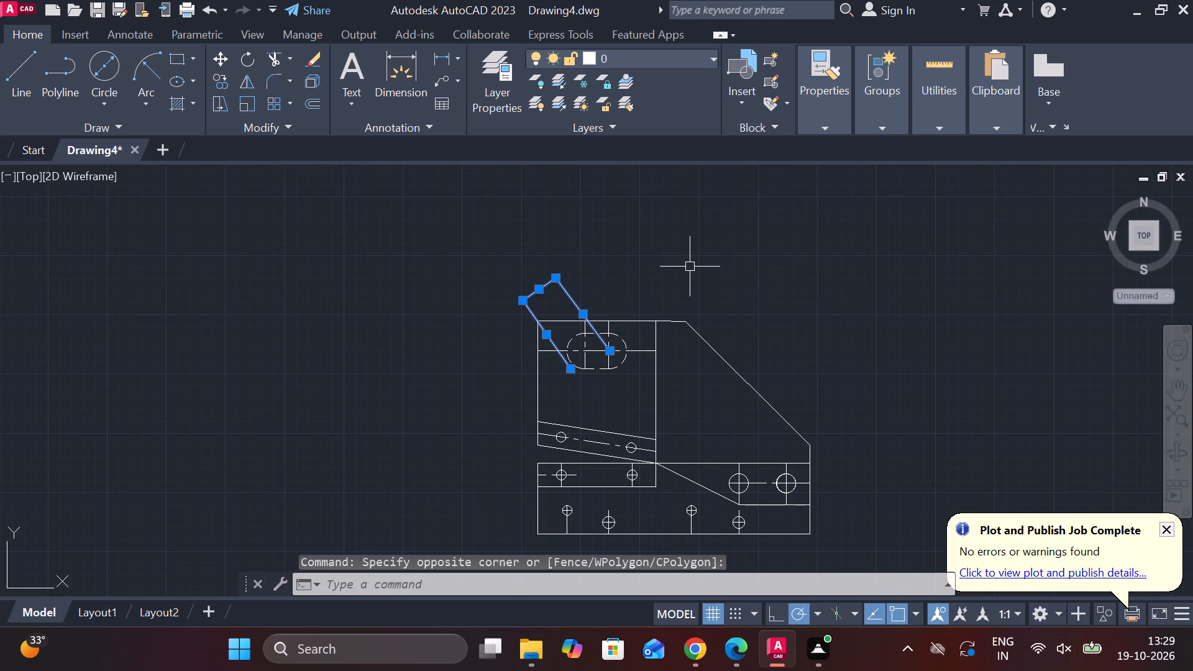
pyautogui.write('E')
pyautogui.press('space')
# Copy the dimensioned front view of part 1 into the empty area left of the original.
pyautogui.moveTo(590, 352); pyautogui.dragTo(536, 129, button='middle')
pyautogui.scroll(-2, 657, 314)
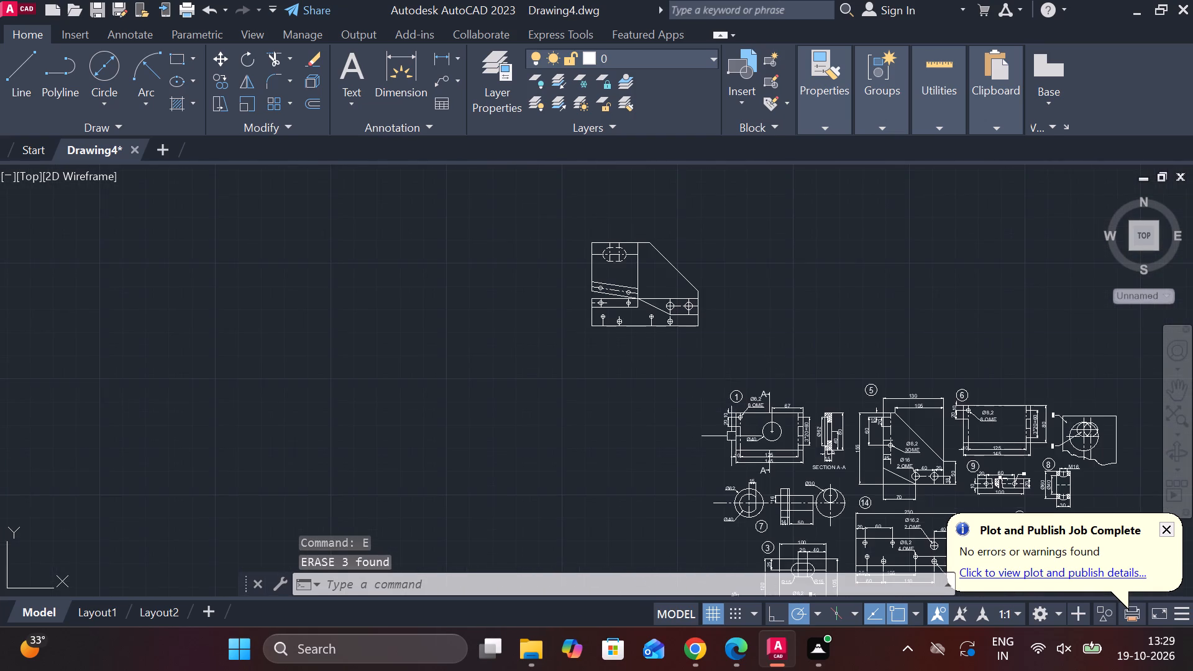
pyautogui.moveTo(718, 443); pyautogui.dragTo(603, 240, button='middle')
pyautogui.scroll(2, 793, 385)
pyautogui.moveTo(694, 388); pyautogui.dragTo(720, 534, button='middle')
pyautogui.scroll(-1, 670, 323)
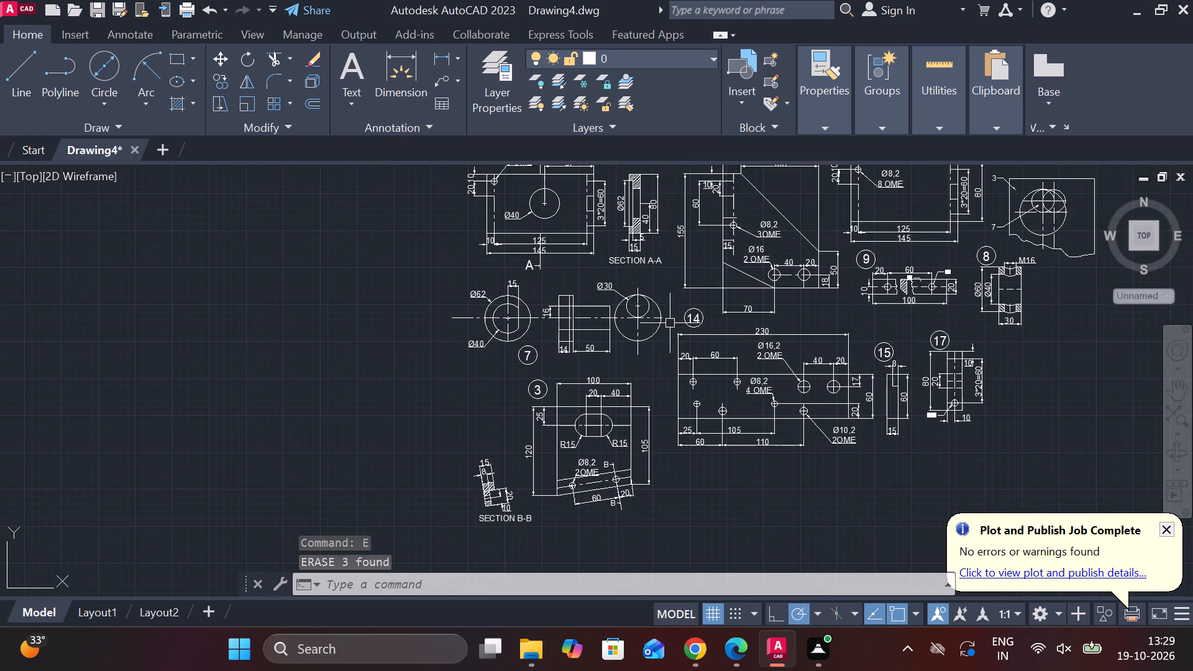
pyautogui.moveTo(639, 258); pyautogui.dragTo(697, 378, button='middle')
pyautogui.scroll(1, 566, 263)
pyautogui.click(492, 241)
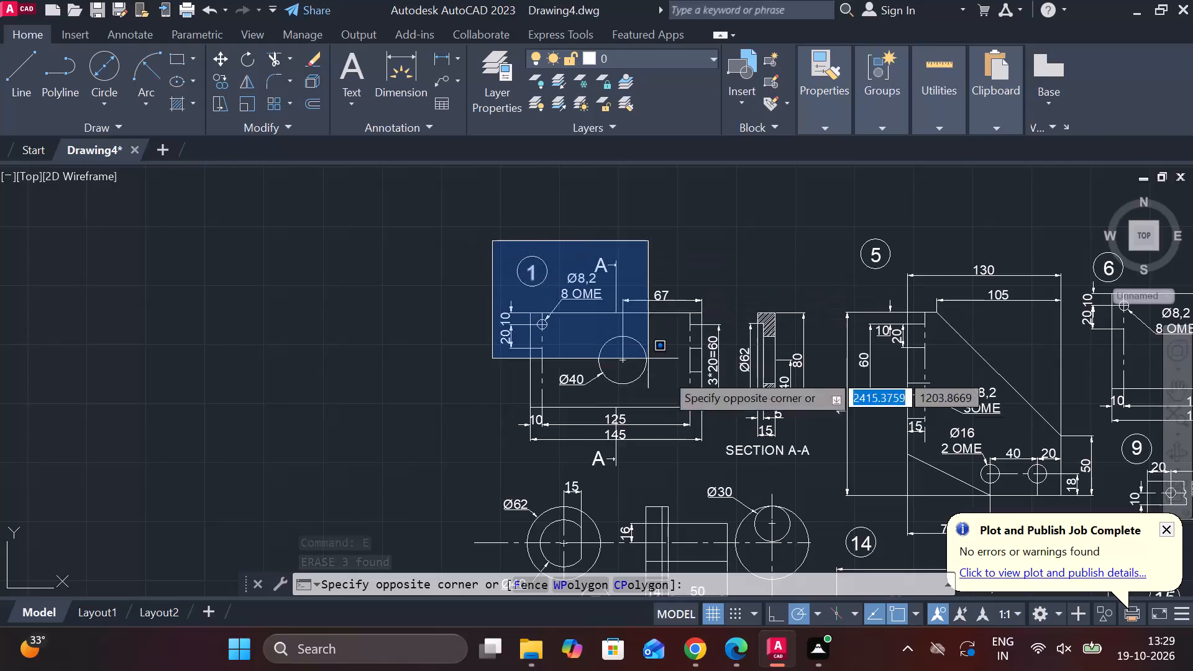
pyautogui.click(718, 470)
pyautogui.write('CO')
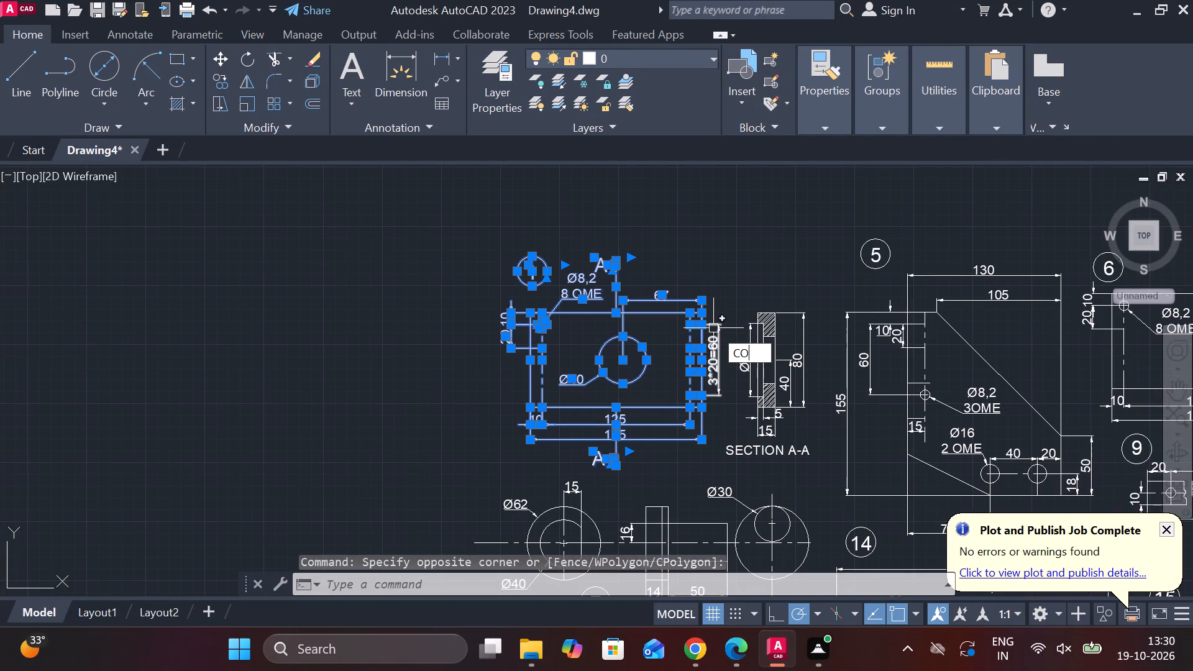
pyautogui.press('Return')
pyautogui.click(750, 258)
pyautogui.scroll(-2, 747, 243)
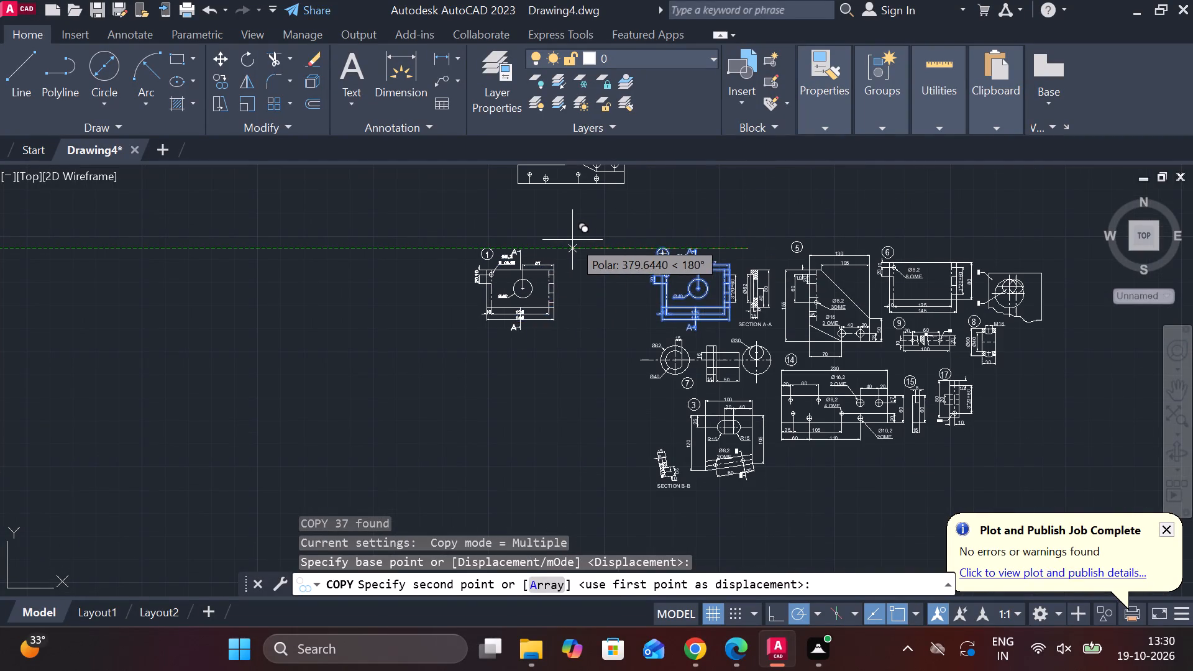
pyautogui.scroll(2, 572, 240)
pyautogui.moveTo(585, 242); pyautogui.dragTo(605, 226, button='middle')
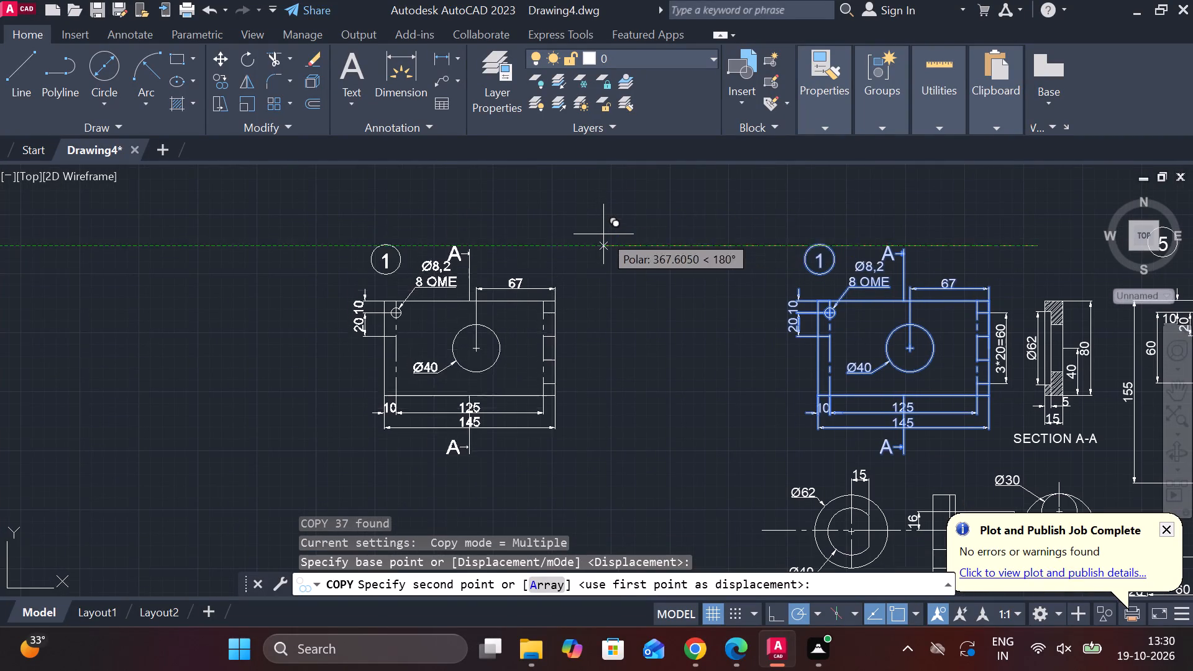
pyautogui.scroll(1, 603, 234)
pyautogui.click(673, 216)
pyautogui.press('Escape')
# Erase the copy's 67, 10 and 20 dimensions, Ø8,2 note, balloon circle, A letters and lower section mark.
pyautogui.moveTo(680, 233); pyautogui.dragTo(705, 190, button='middle')
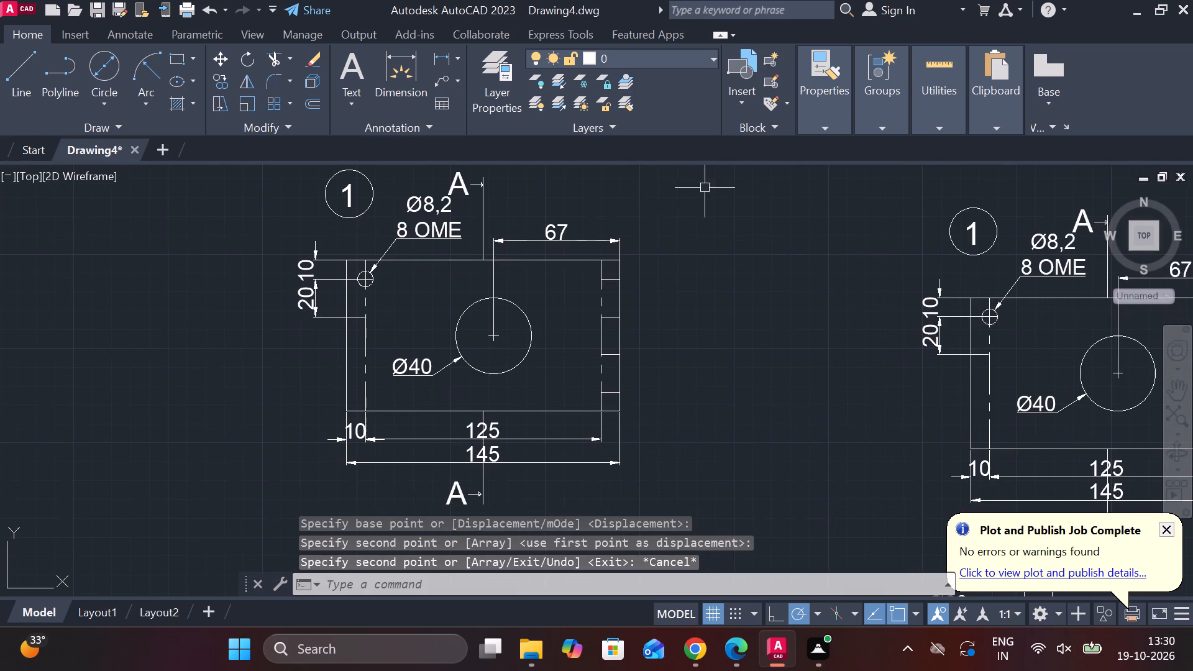
pyautogui.click(562, 231)
pyautogui.click(400, 212)
pyautogui.click(446, 214)
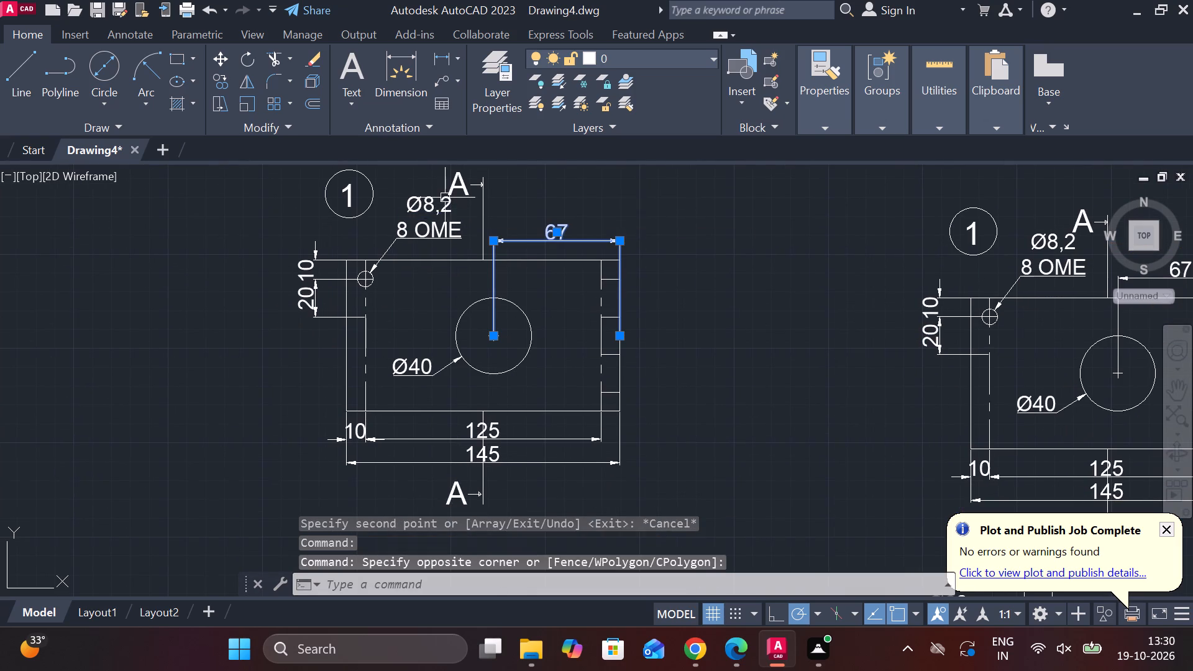
pyautogui.click(445, 198)
pyautogui.click(408, 227)
pyautogui.click(337, 220)
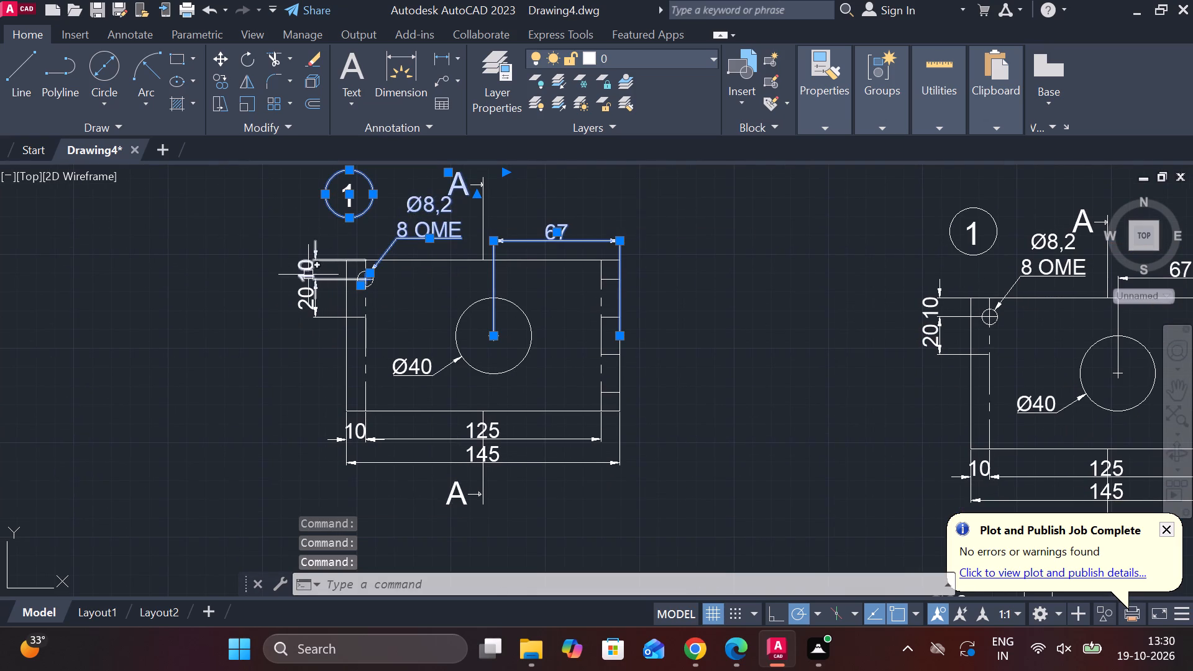
pyautogui.click(308, 275)
pyautogui.click(310, 306)
pyautogui.click(481, 447)
pyautogui.click(483, 436)
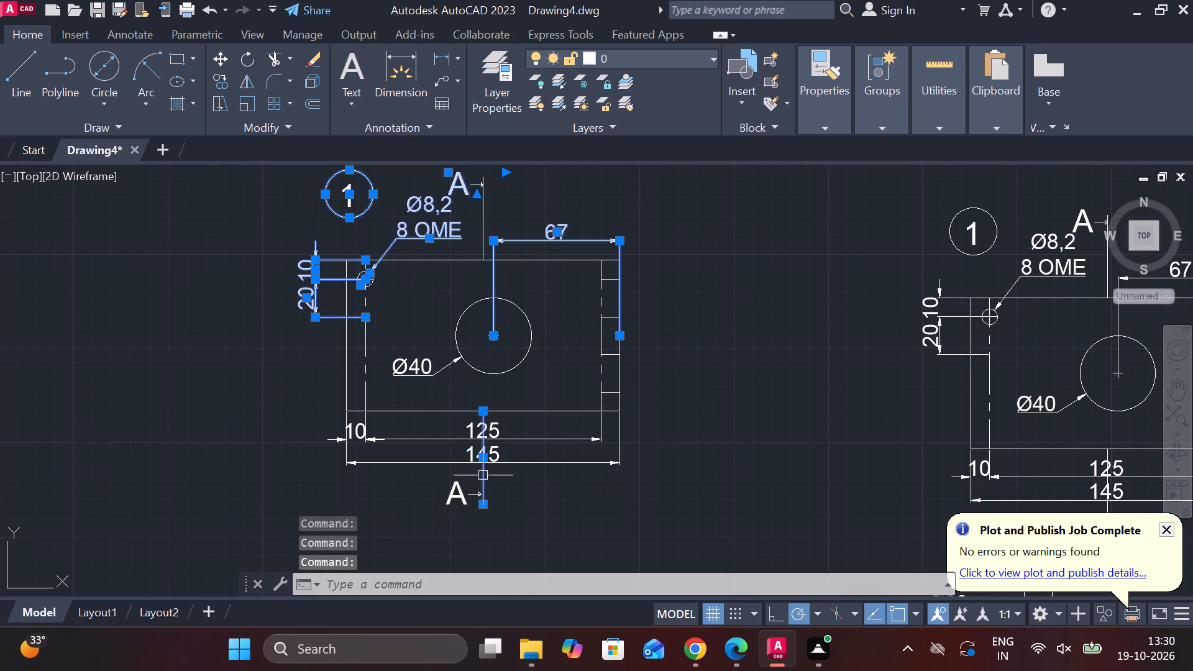
pyautogui.doubleClick(465, 493)
pyautogui.click(503, 502)
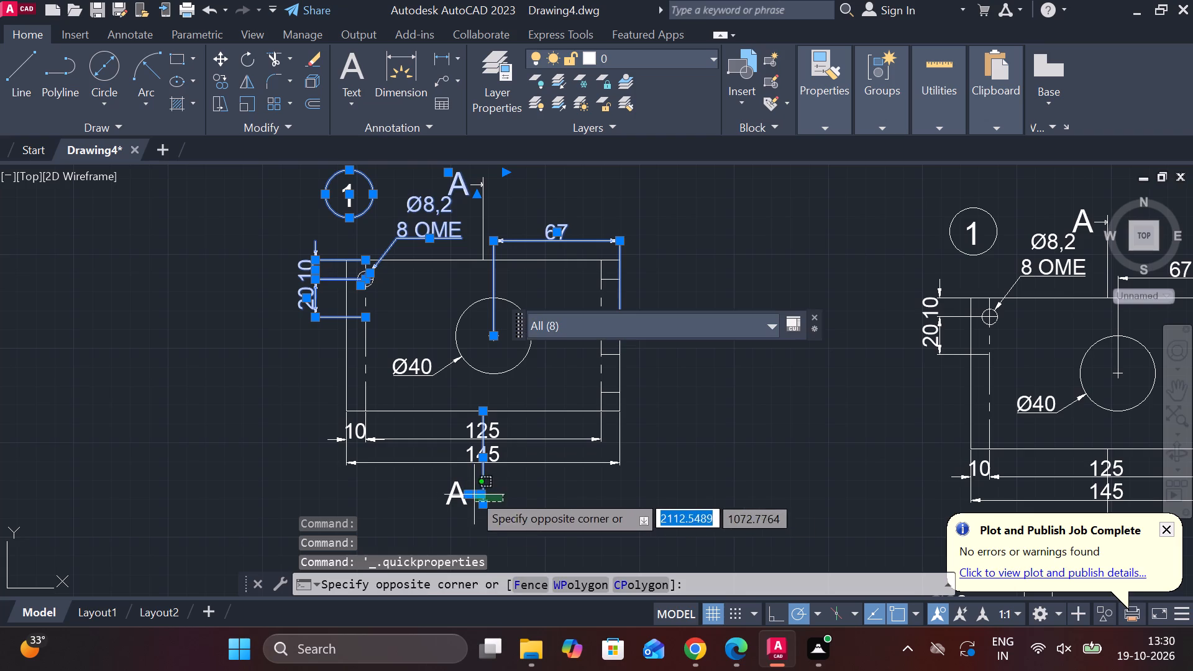
pyautogui.click(447, 488)
pyautogui.press('e')
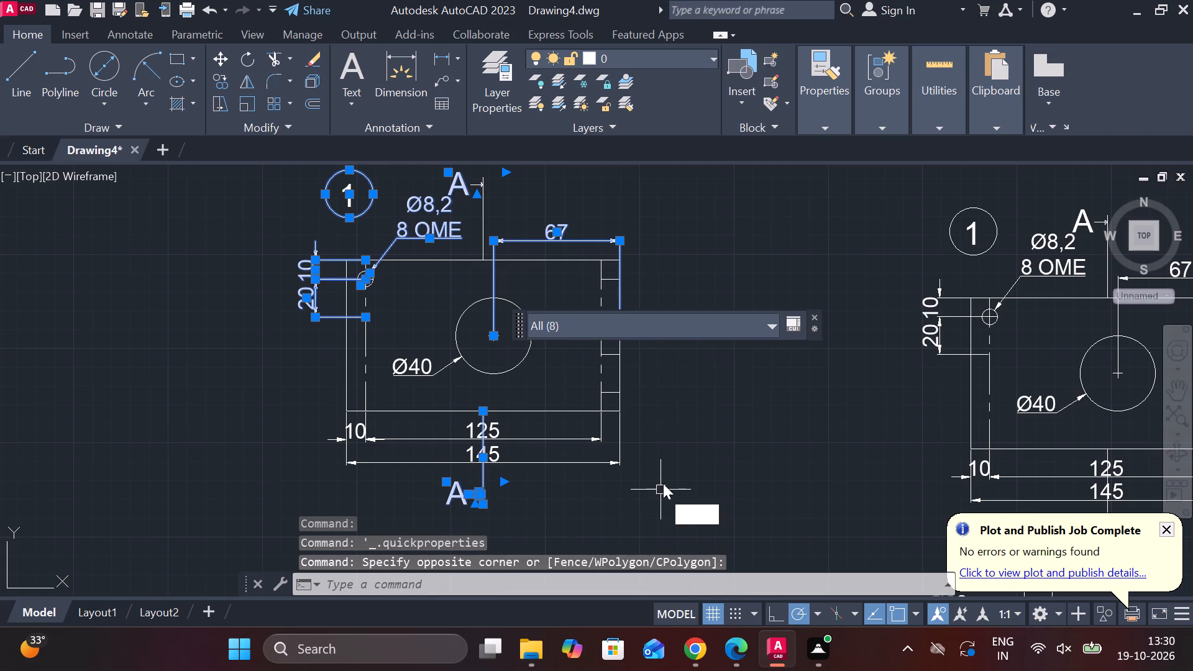
pyautogui.press('space')
# Erase the section arrow above the copied part 1.
pyautogui.click(470, 169)
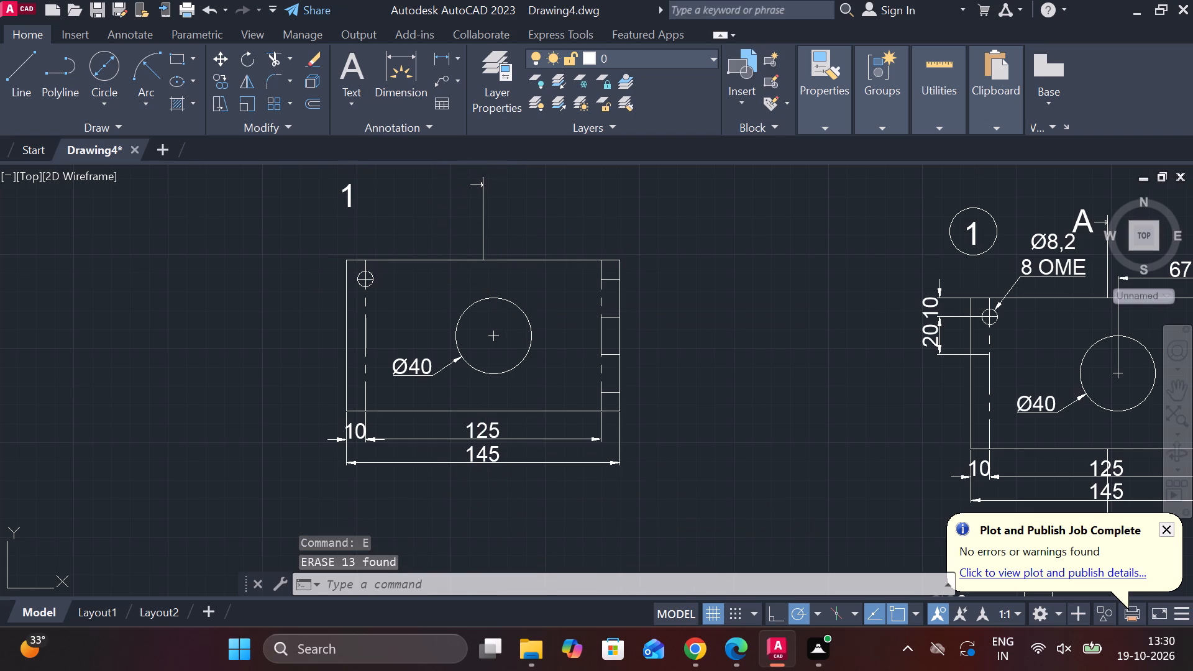
pyautogui.click(529, 240)
pyautogui.write('E')
pyautogui.press('space')
# Erase the 125, 145 and 10 dimensions below the copied part 1.
pyautogui.click(490, 432)
pyautogui.click(489, 455)
pyautogui.write('E')
pyautogui.press('space')
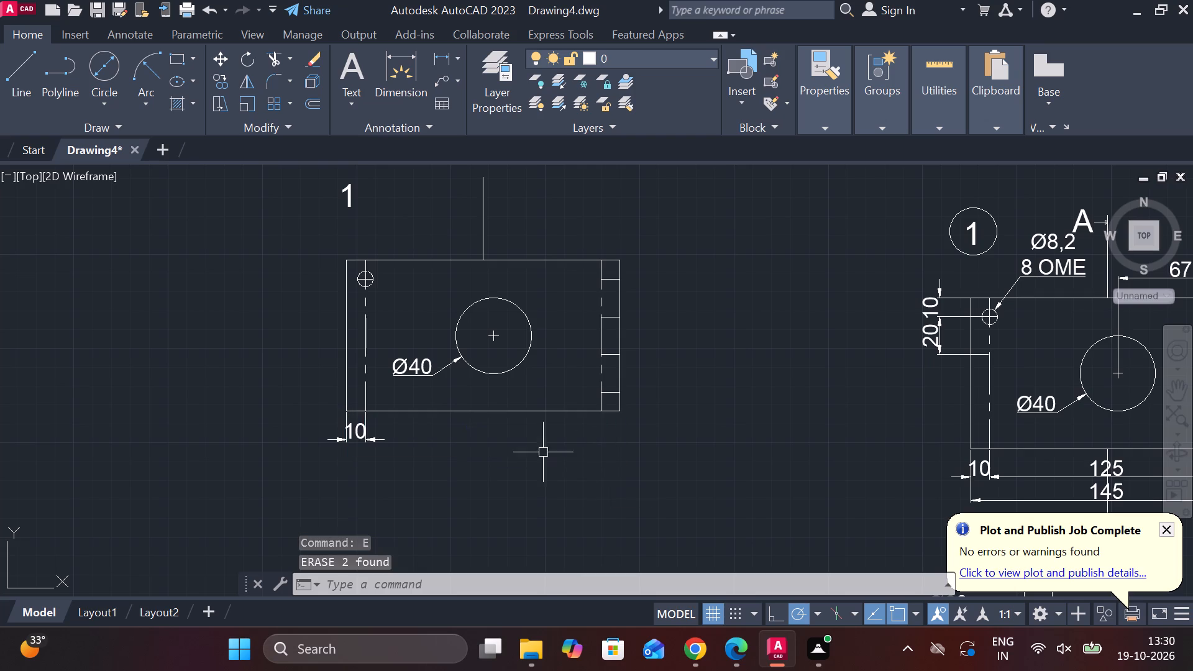
pyautogui.click(357, 437)
pyautogui.write('E')
pyautogui.press('space')
# Erase the number 1, the vertical section line and the Ø40 dimension from the copied part 1.
pyautogui.click(348, 190)
pyautogui.write('E')
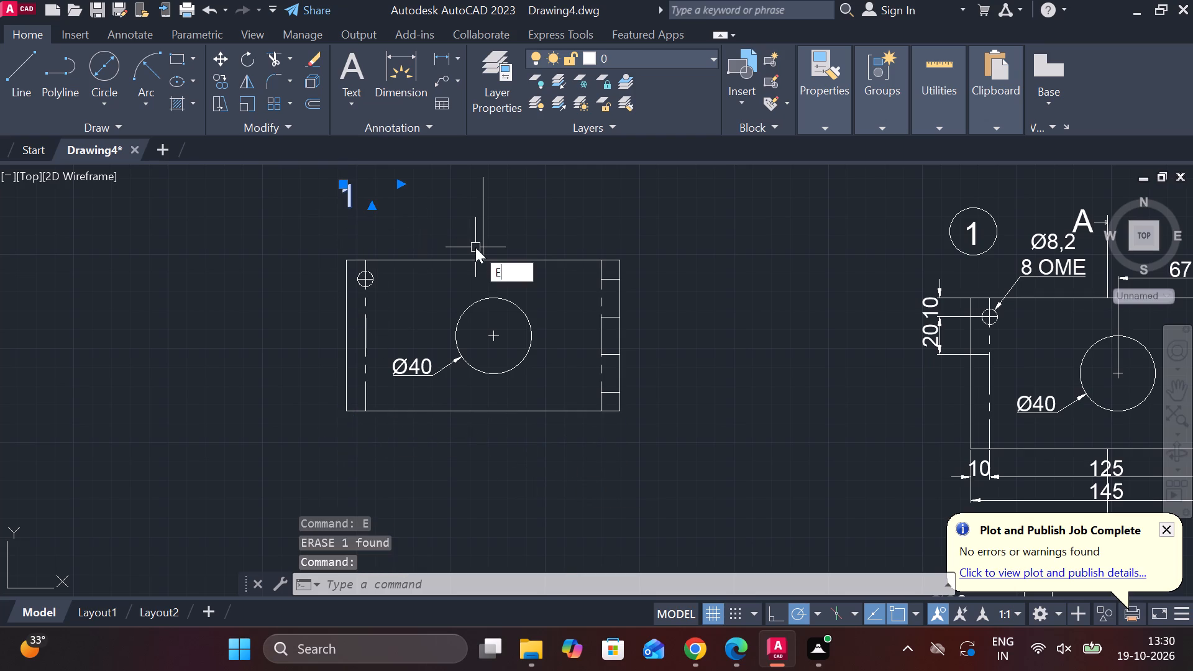
pyautogui.press('space')
pyautogui.click(482, 219)
pyautogui.write('E')
pyautogui.press('space')
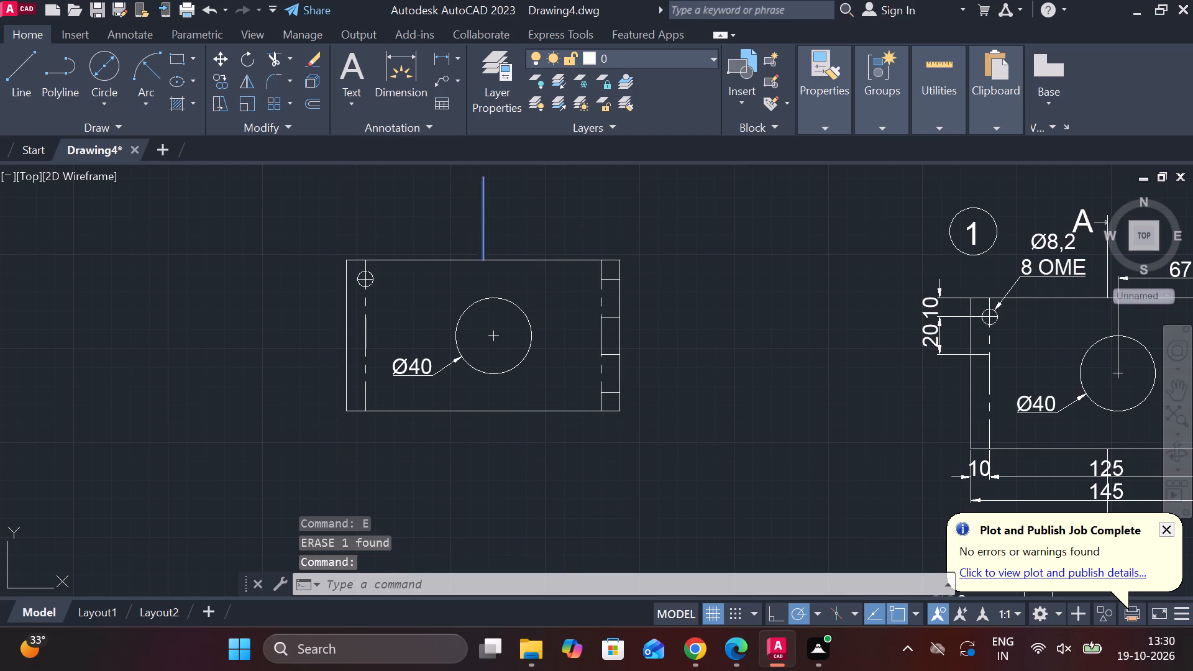
pyautogui.click(420, 382)
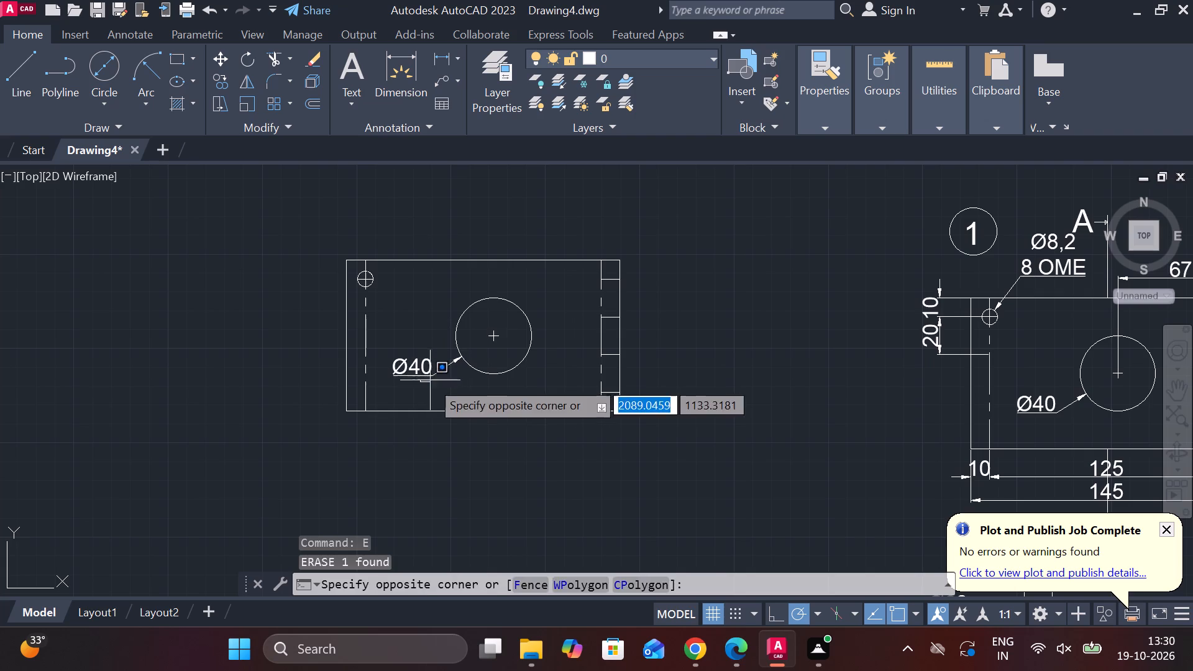
pyautogui.click(424, 375)
pyautogui.click(399, 355)
pyautogui.click(408, 368)
pyautogui.write('E')
pyautogui.press('space')
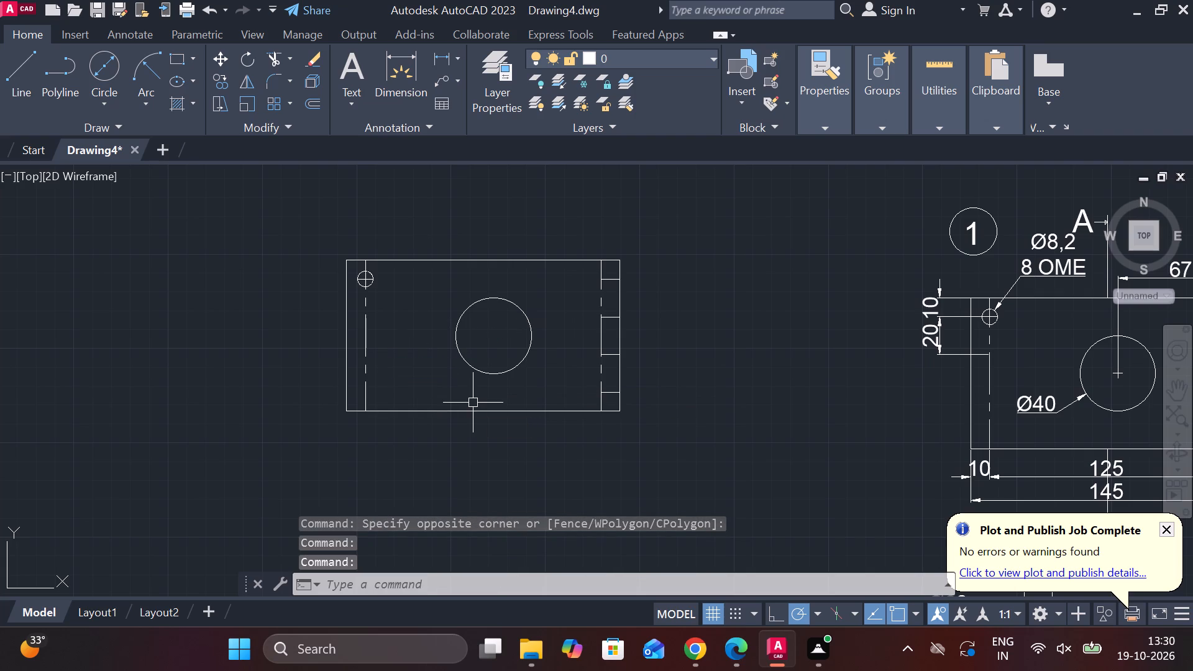
# Move the cleaned part 1 copy by its upper-right corner onto the top end of the assembly's sloped edge.
pyautogui.scroll(-1, 547, 305)
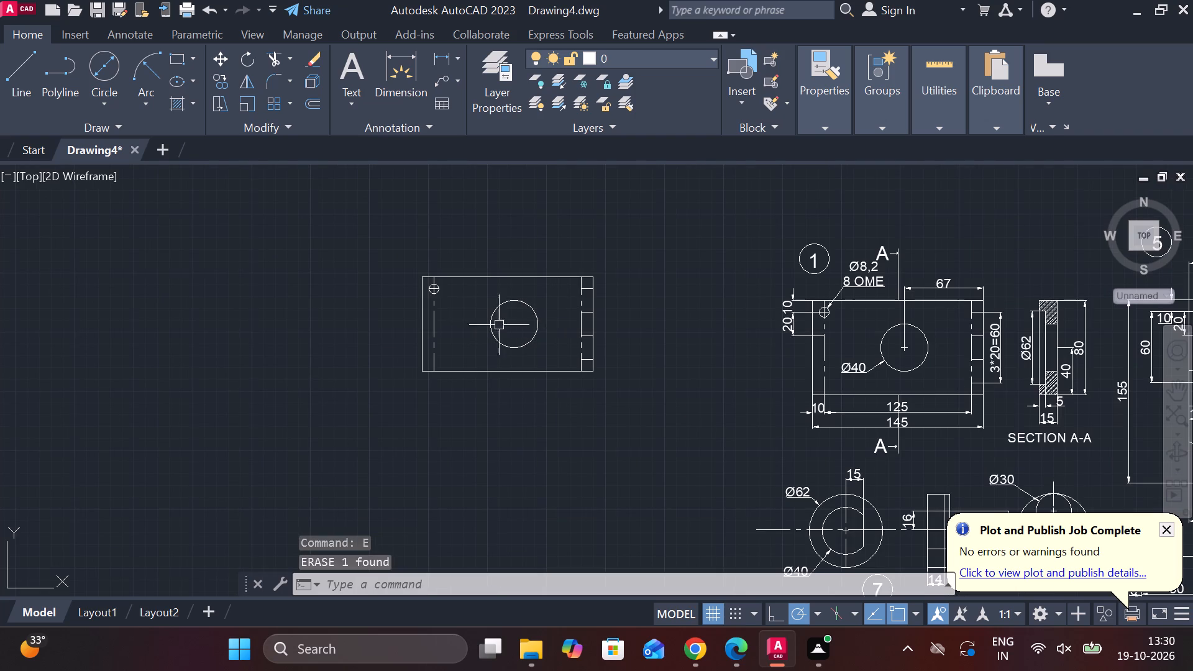
pyautogui.scroll(1, 703, 338)
pyautogui.moveTo(663, 344); pyautogui.dragTo(675, 362, button='middle')
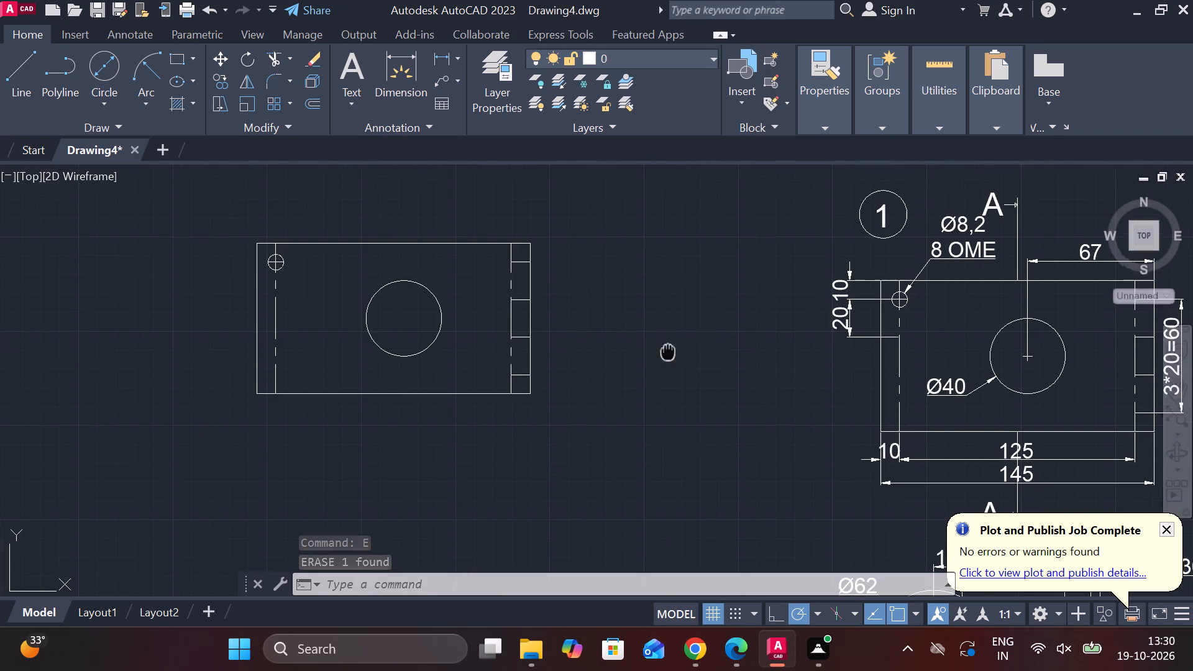
pyautogui.moveTo(675, 362); pyautogui.dragTo(696, 380, button='middle')
pyautogui.moveTo(244, 219); pyautogui.dragTo(346, 304)
pyautogui.click(675, 509)
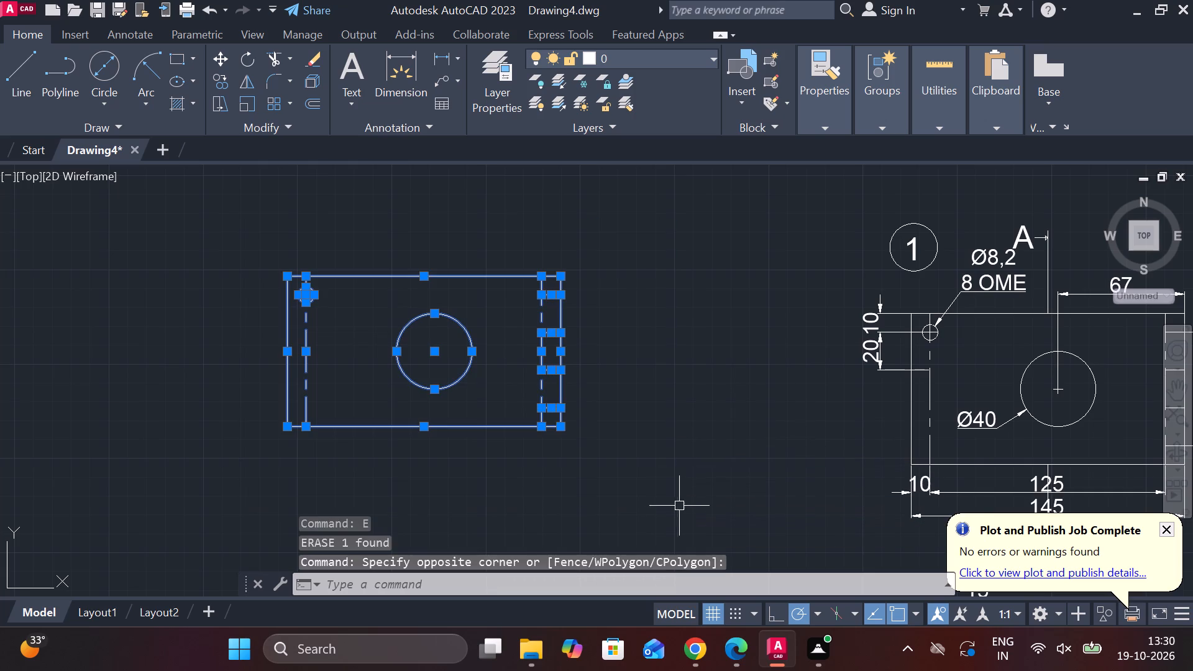
pyautogui.press('m')
pyautogui.press('Return')
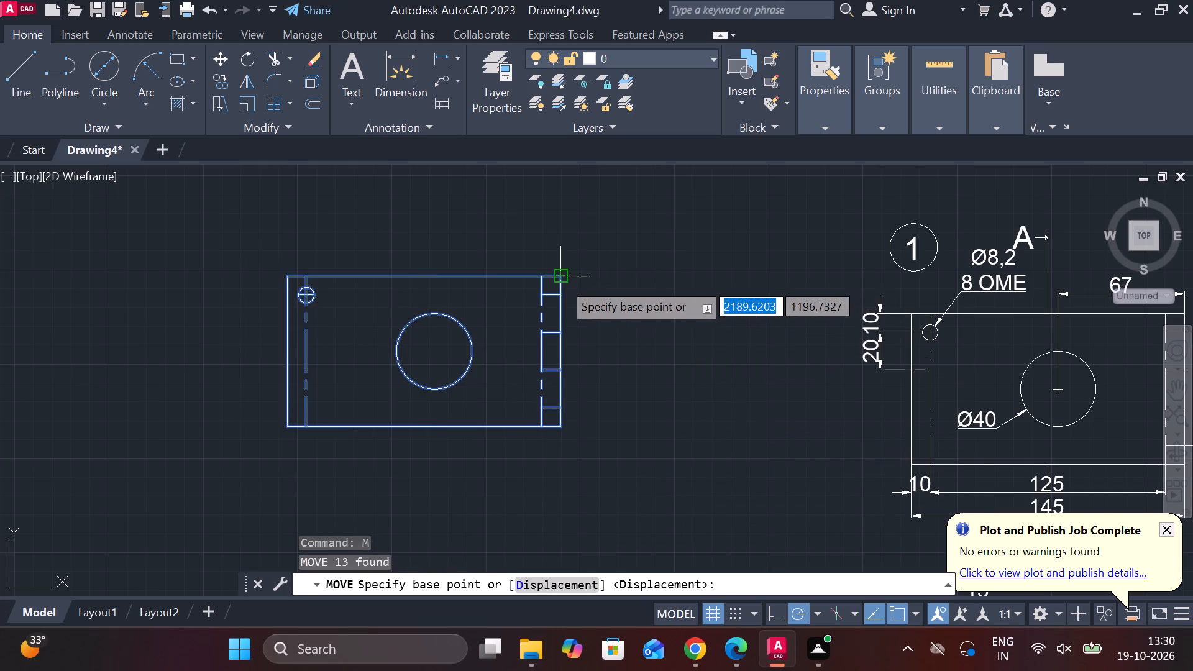
pyautogui.click(562, 281)
pyautogui.scroll(-1, 573, 283)
pyautogui.moveTo(643, 264); pyautogui.dragTo(539, 420, button='middle')
pyautogui.moveTo(689, 279); pyautogui.dragTo(677, 383, button='middle')
pyautogui.moveTo(566, 242); pyautogui.dragTo(664, 358, button='middle')
pyautogui.scroll(1, 500, 235)
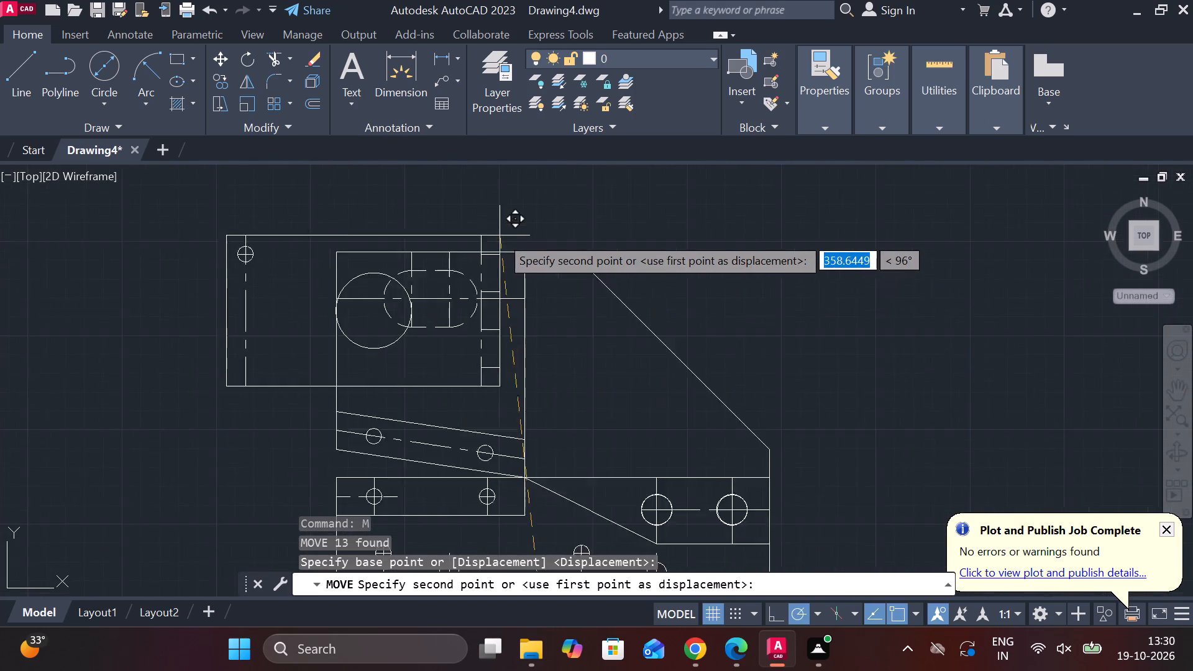
pyautogui.scroll(1, 500, 235)
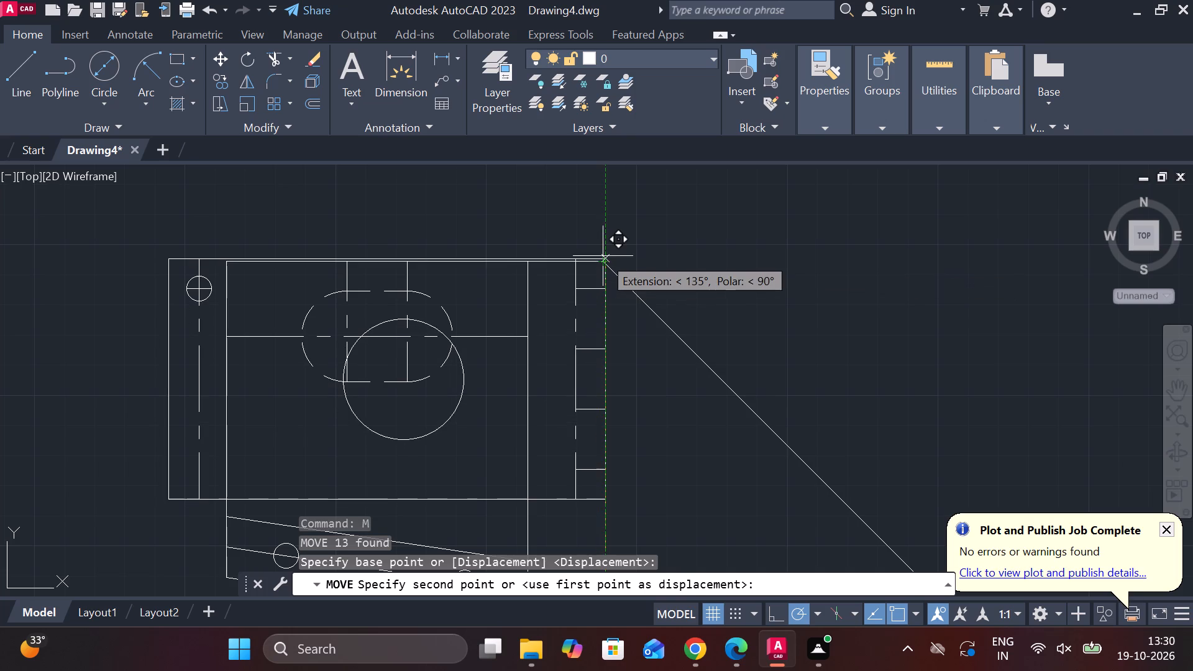
pyautogui.click(602, 259)
pyautogui.scroll(-1, 677, 267)
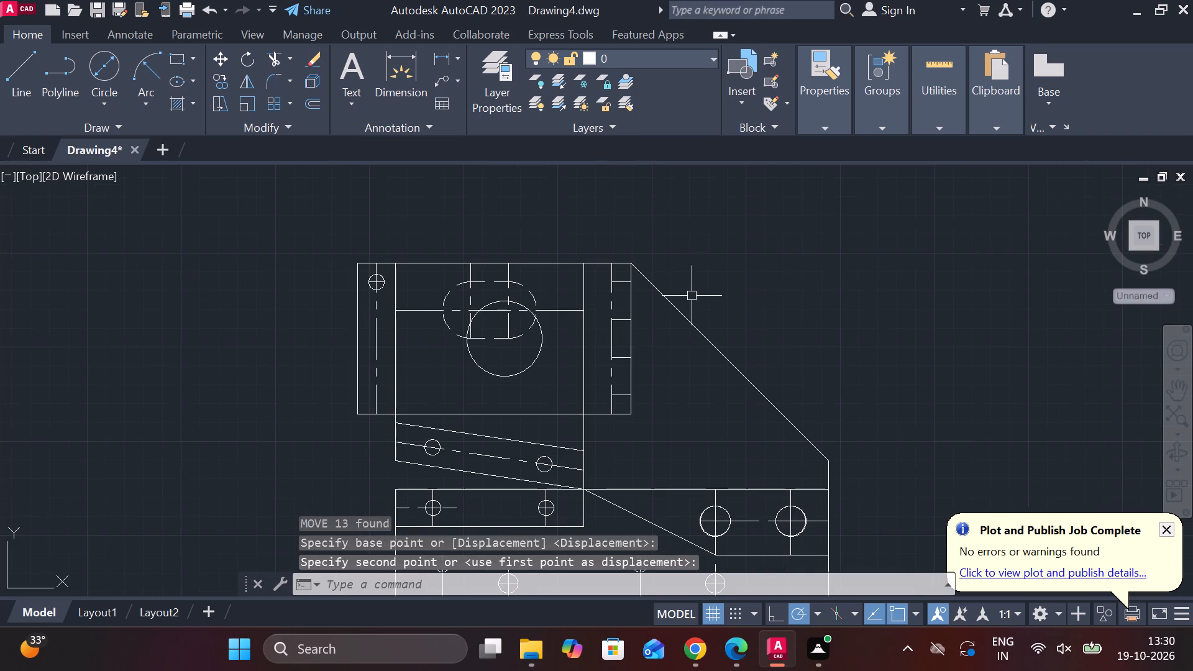
pyautogui.moveTo(702, 318); pyautogui.dragTo(721, 301, button='middle')
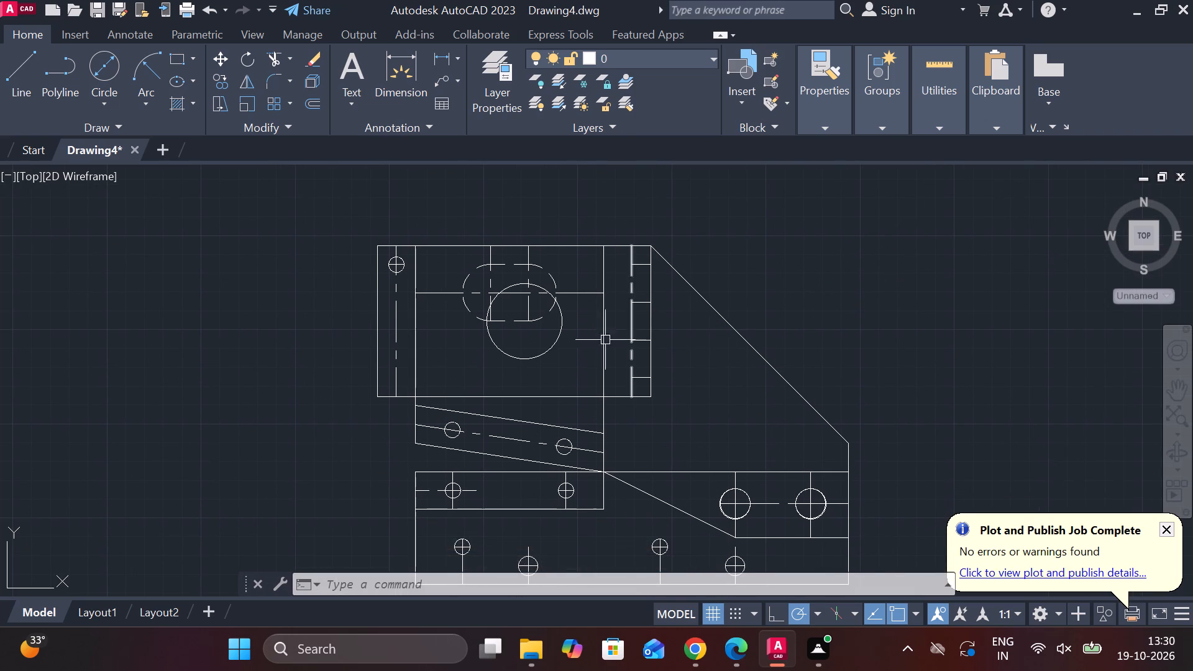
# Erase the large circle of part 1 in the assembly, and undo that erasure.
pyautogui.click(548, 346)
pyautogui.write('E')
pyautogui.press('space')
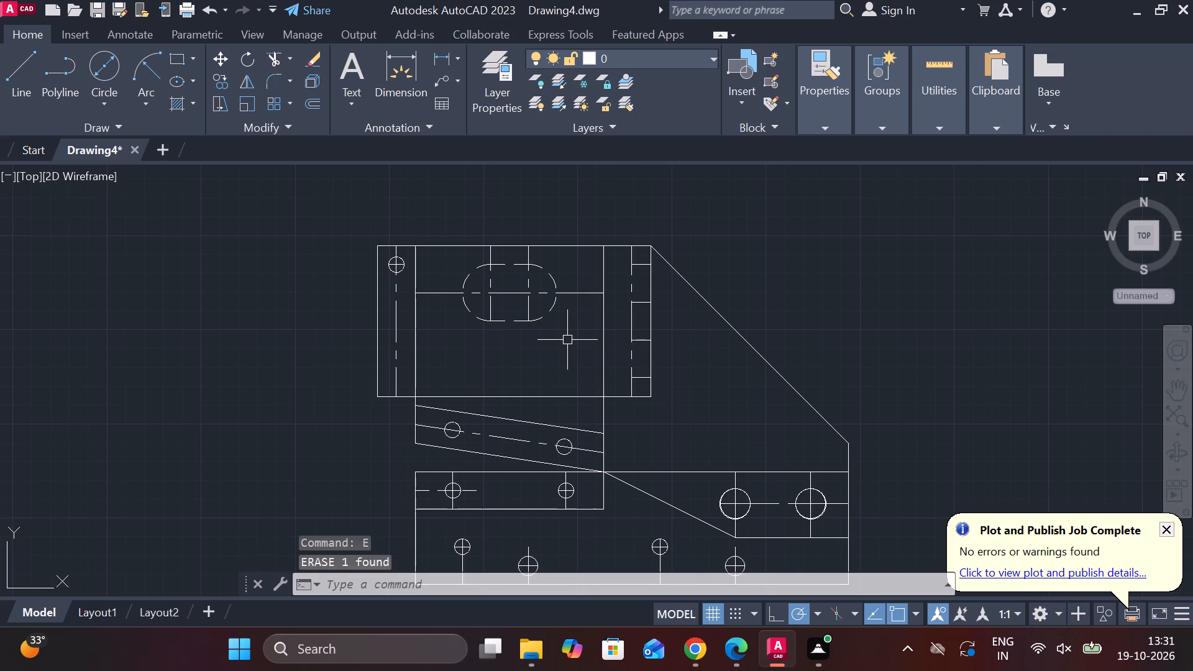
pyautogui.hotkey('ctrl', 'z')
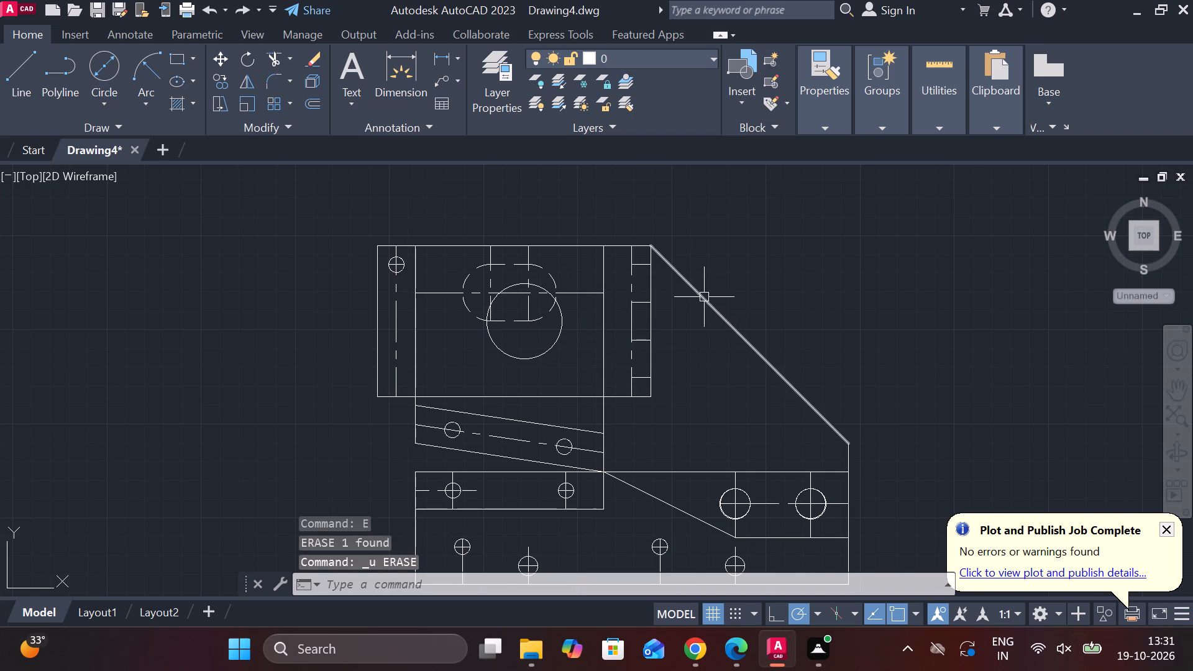
# Examine the assembly and compare it with the dimensioned part drawings, including parts 1, 3, 5, 6 and 14.
pyautogui.scroll(-2, 704, 294)
pyautogui.scroll(3, 678, 319)
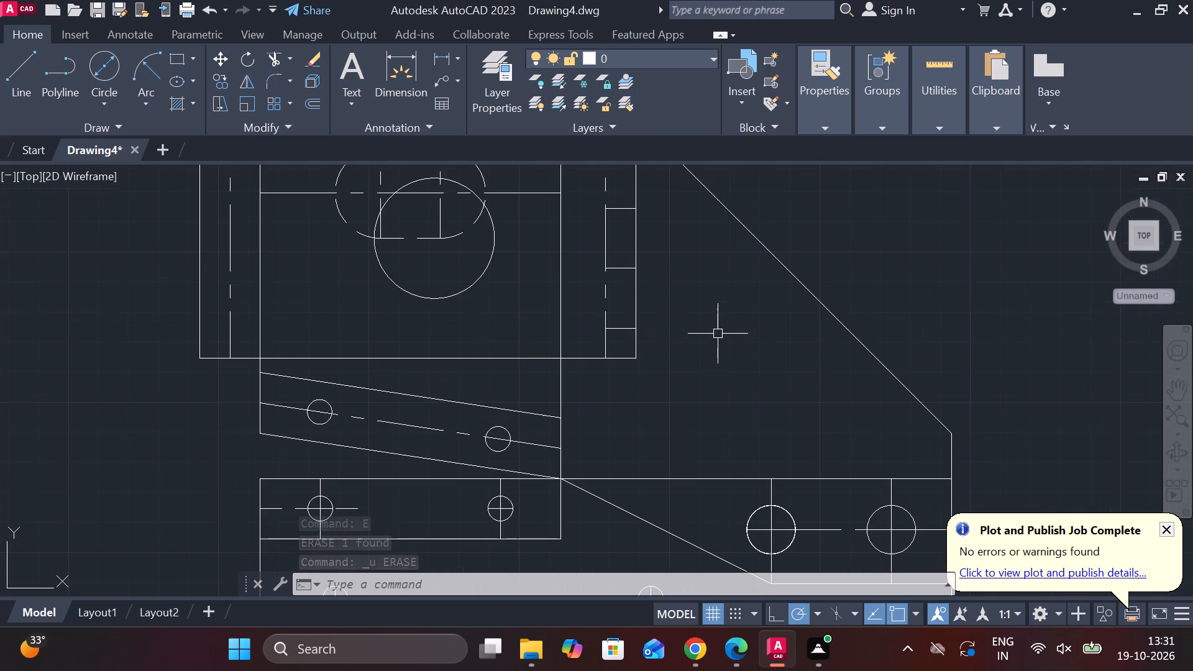
pyautogui.scroll(-1, 710, 339)
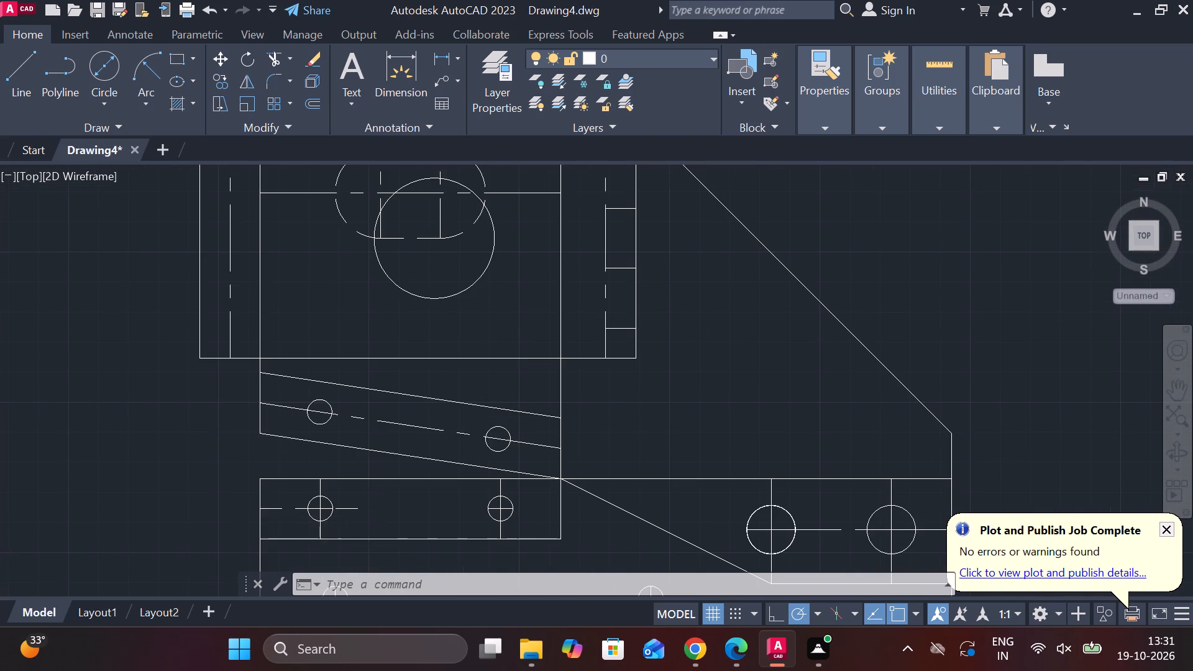
pyautogui.moveTo(736, 360); pyautogui.dragTo(698, 366, button='middle')
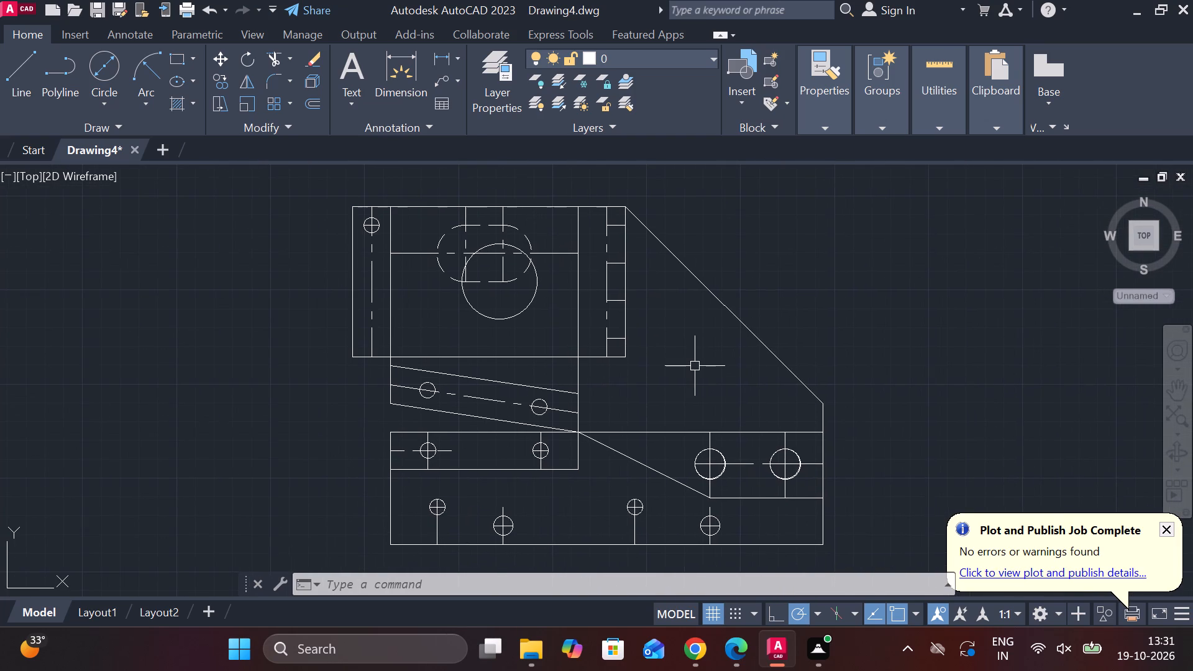
pyautogui.moveTo(705, 368); pyautogui.dragTo(725, 377, button='middle')
pyautogui.moveTo(438, 306); pyautogui.dragTo(493, 301, button='middle')
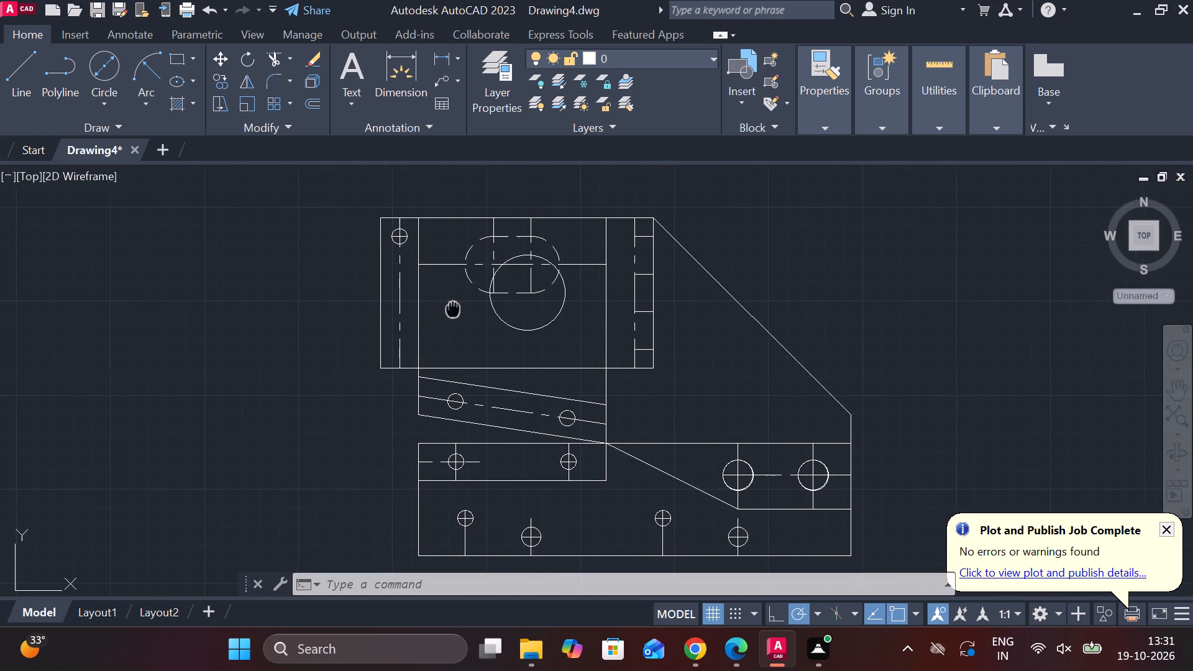
pyautogui.moveTo(493, 301); pyautogui.dragTo(524, 294, button='middle')
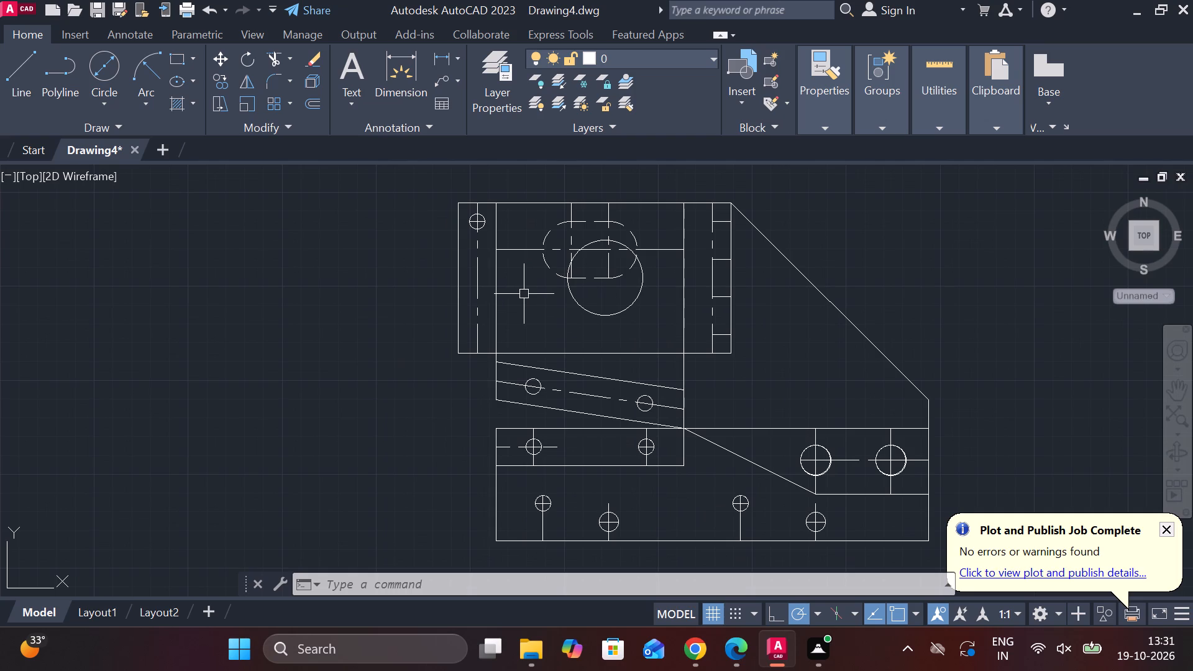
pyautogui.scroll(-1, 536, 313)
pyautogui.moveTo(734, 444); pyautogui.dragTo(549, 94, button='middle')
pyautogui.scroll(-1, 590, 139)
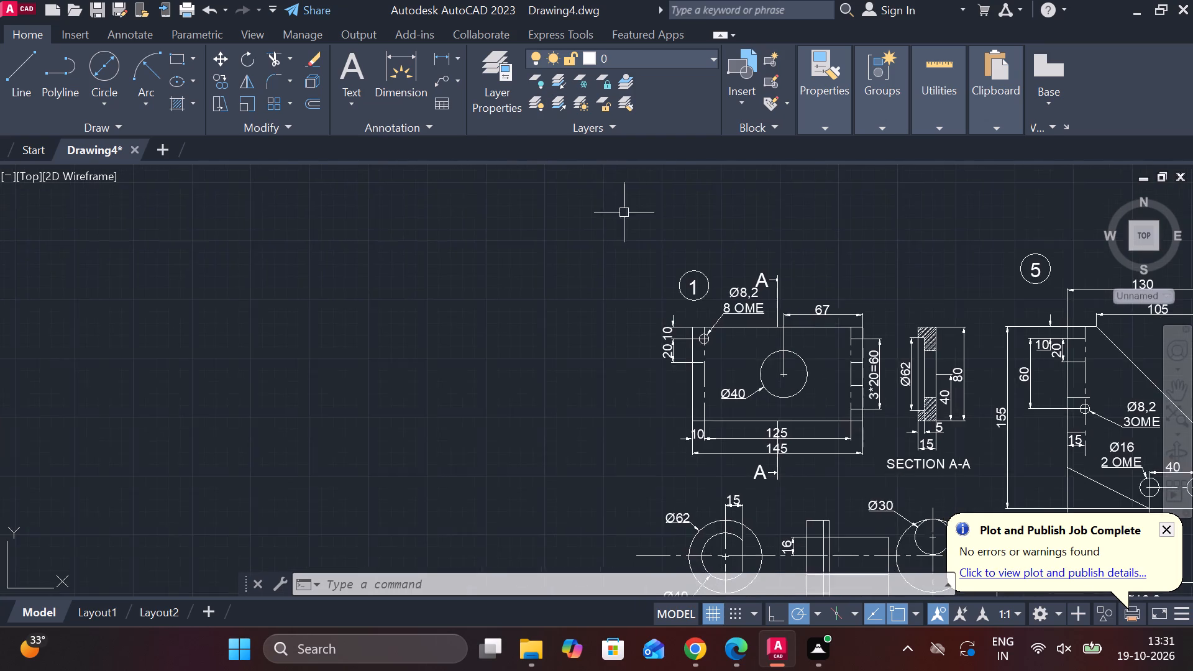
pyautogui.scroll(-1, 624, 214)
pyautogui.moveTo(777, 410); pyautogui.dragTo(676, 247, button='middle')
pyautogui.scroll(1, 736, 363)
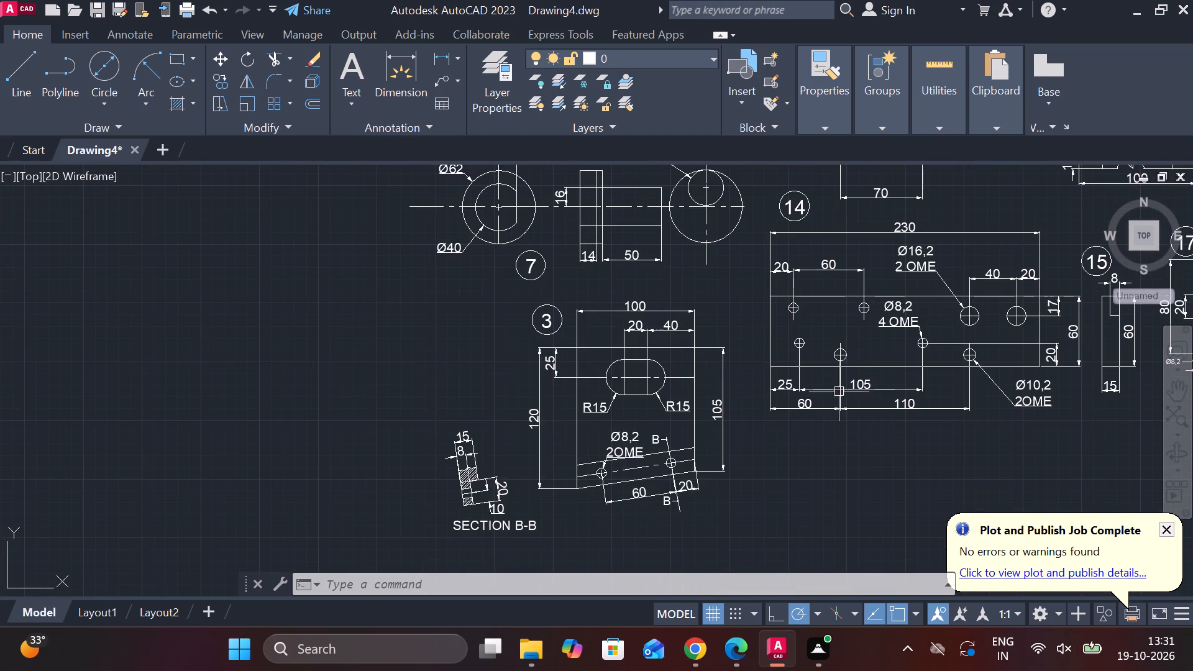
pyautogui.moveTo(927, 380); pyautogui.dragTo(710, 448, button='middle')
pyautogui.moveTo(805, 248); pyautogui.dragTo(810, 335, button='middle')
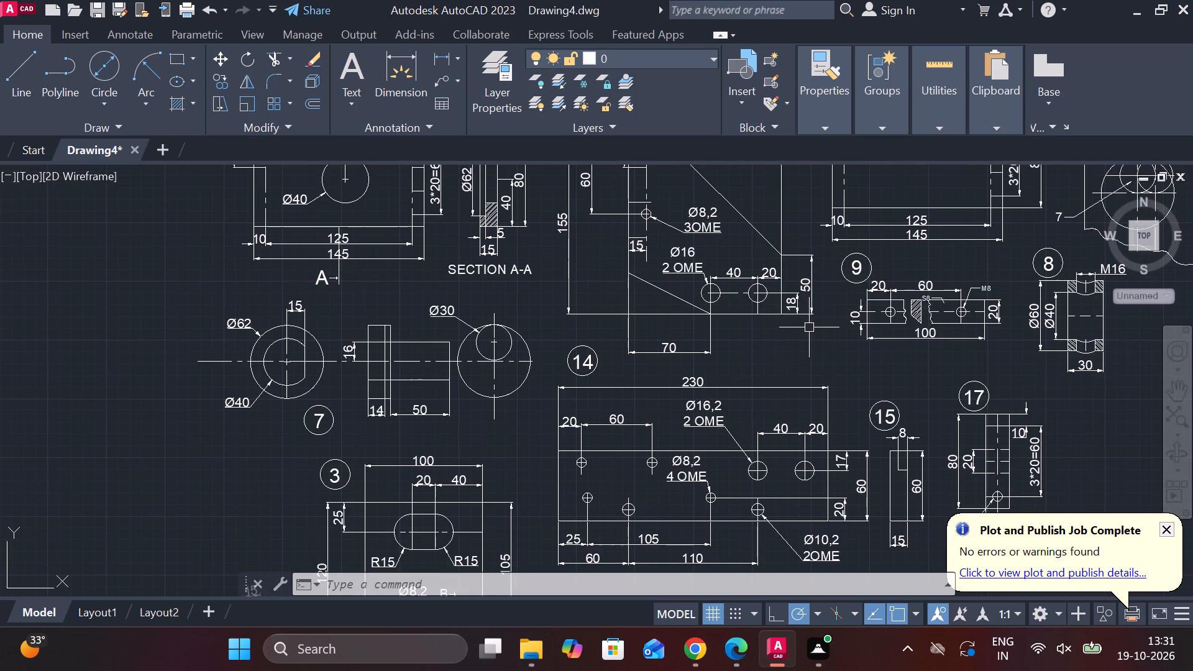
pyautogui.scroll(-1, 809, 327)
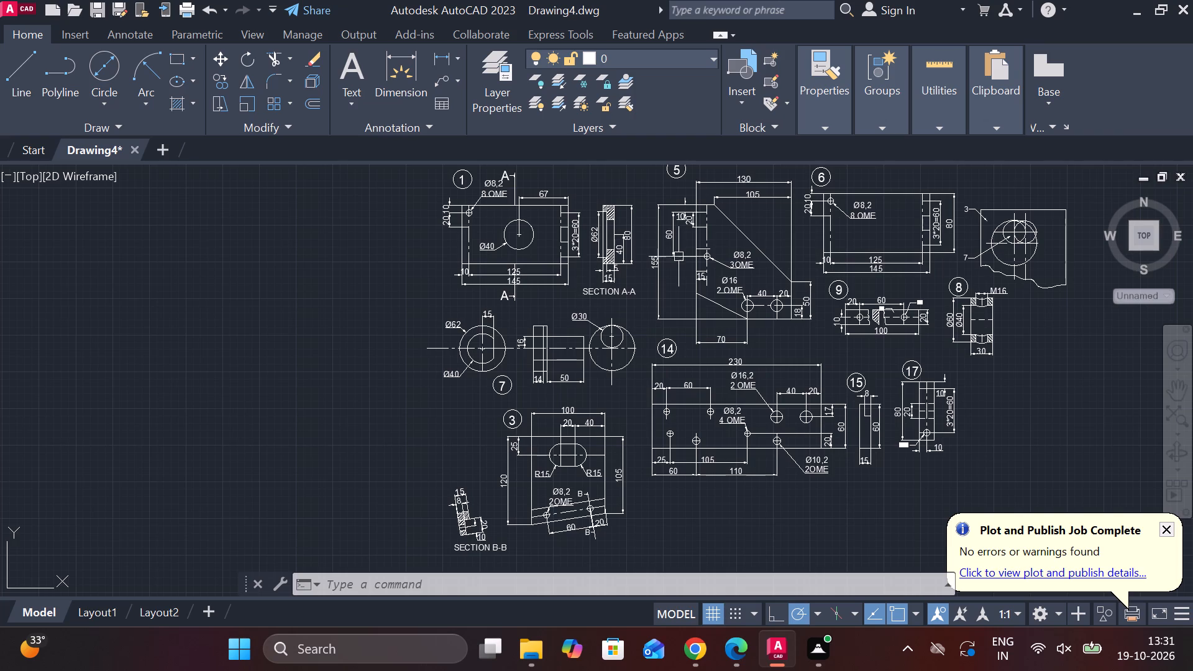
pyautogui.scroll(2, 536, 247)
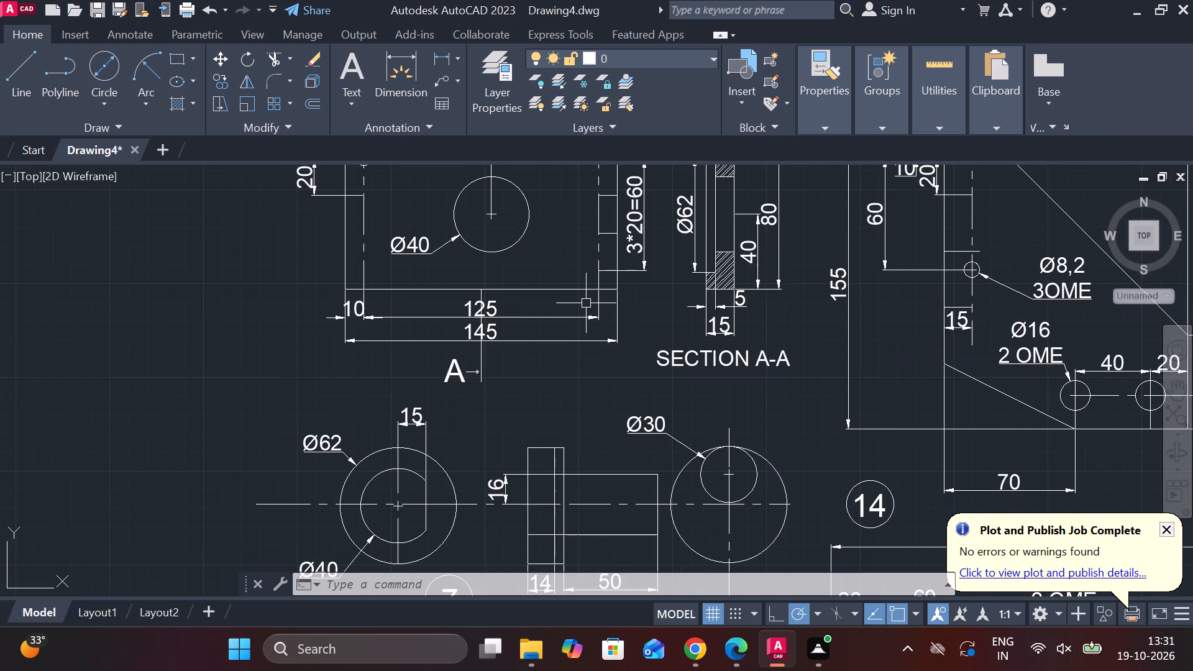
pyautogui.scroll(-2, 586, 303)
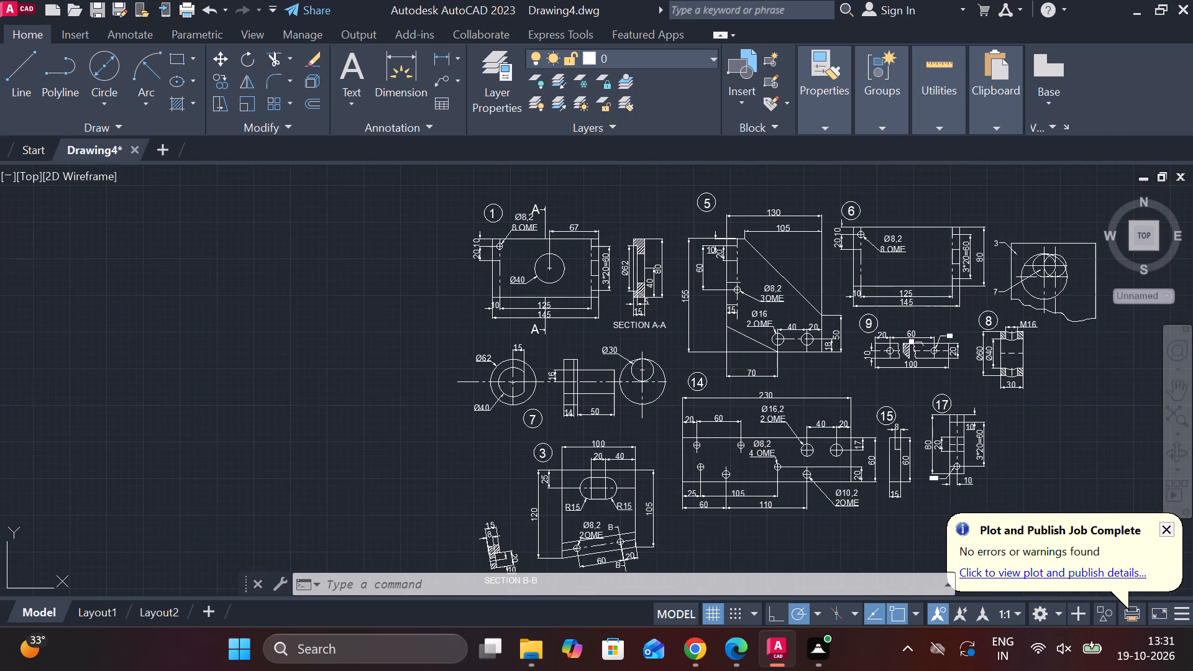
pyautogui.moveTo(576, 217); pyautogui.dragTo(631, 358, button='middle')
pyautogui.moveTo(551, 290); pyautogui.dragTo(632, 365, button='middle')
pyautogui.scroll(1, 342, 191)
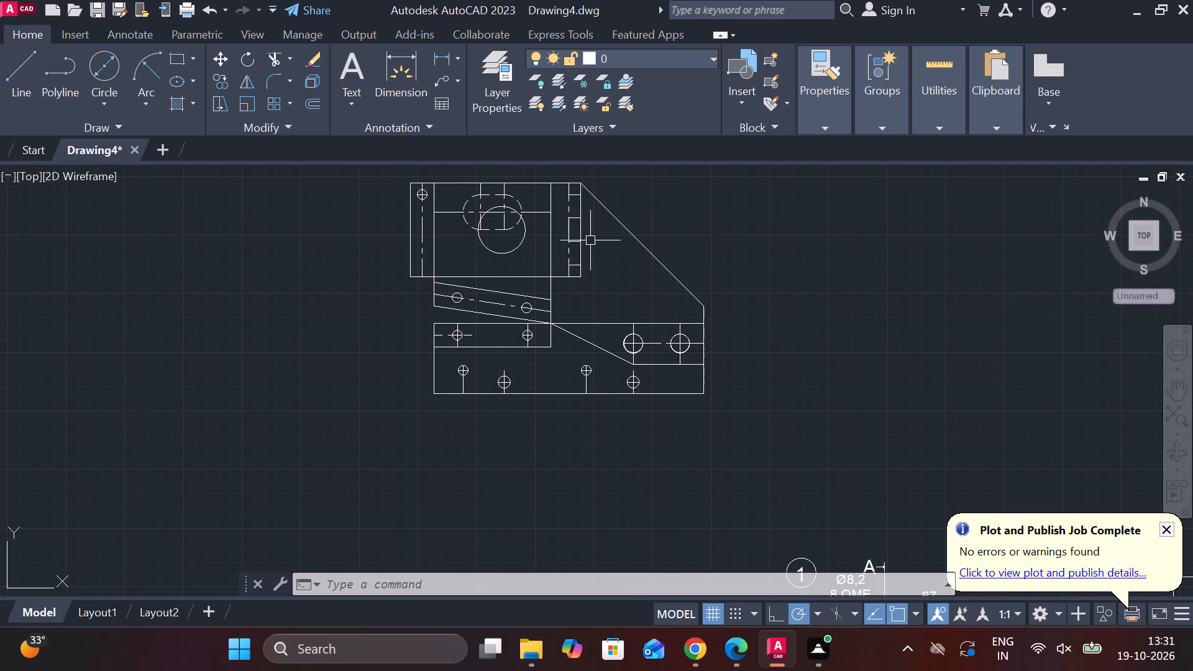
pyautogui.scroll(1, 450, 218)
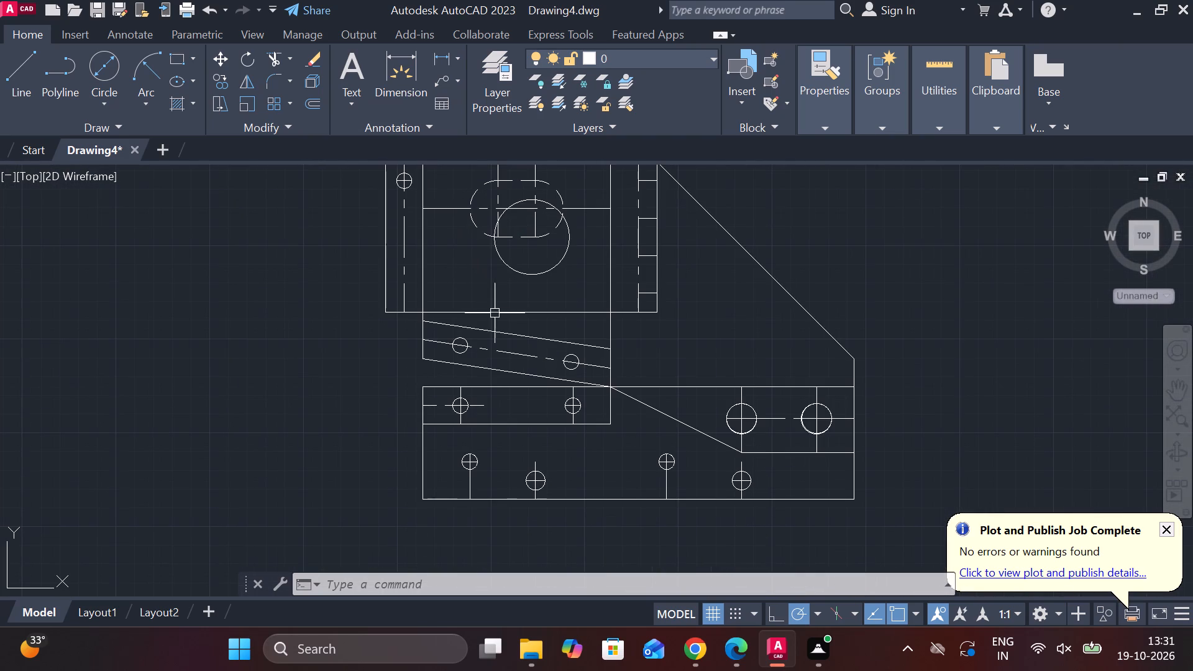
pyautogui.scroll(-3, 507, 383)
pyautogui.moveTo(596, 416); pyautogui.dragTo(495, 278, button='middle')
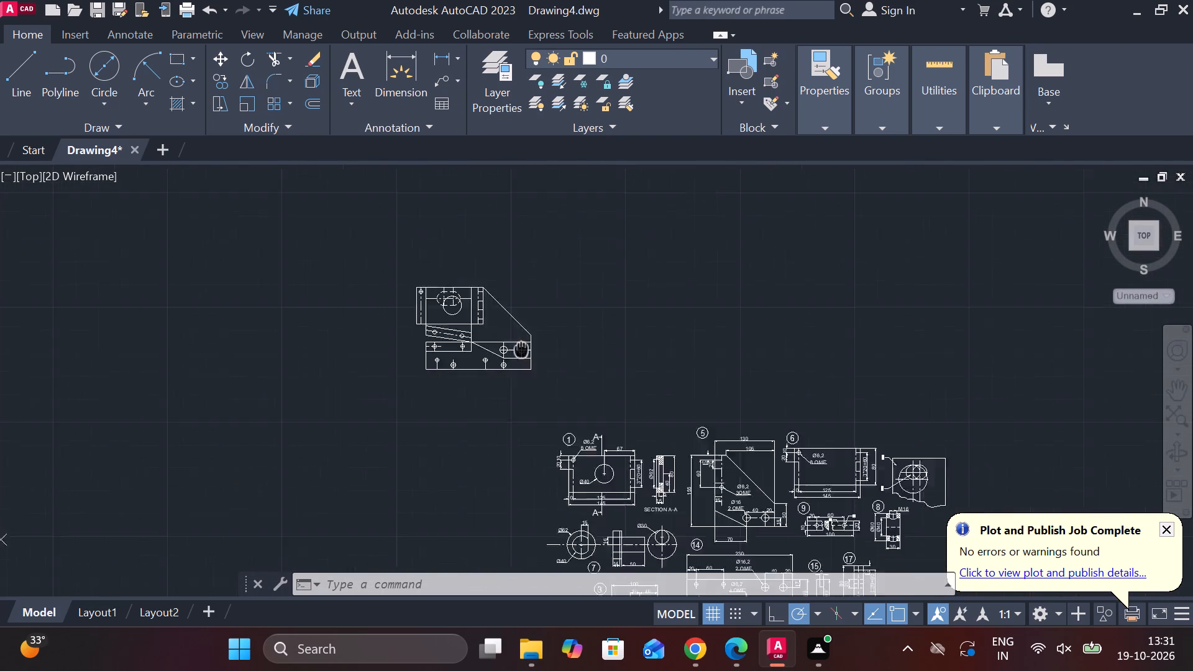
pyautogui.moveTo(495, 278); pyautogui.dragTo(478, 242, button='middle')
pyautogui.scroll(2, 681, 350)
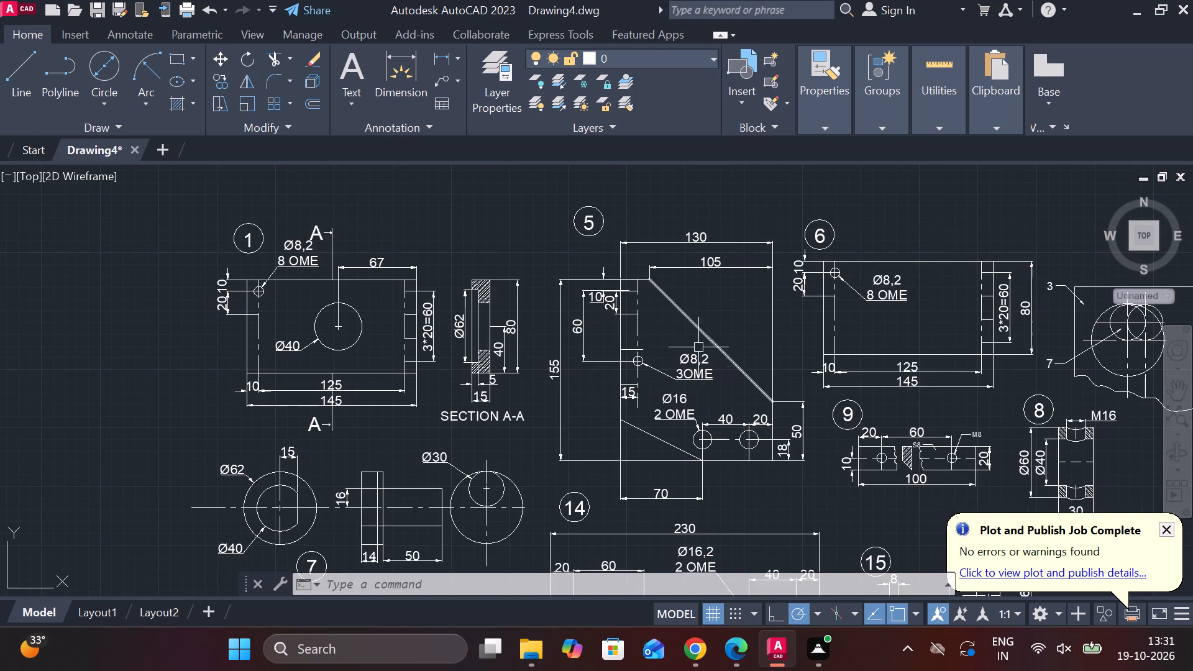
pyautogui.scroll(-1, 666, 332)
pyautogui.moveTo(490, 323); pyautogui.dragTo(762, 493, button='middle')
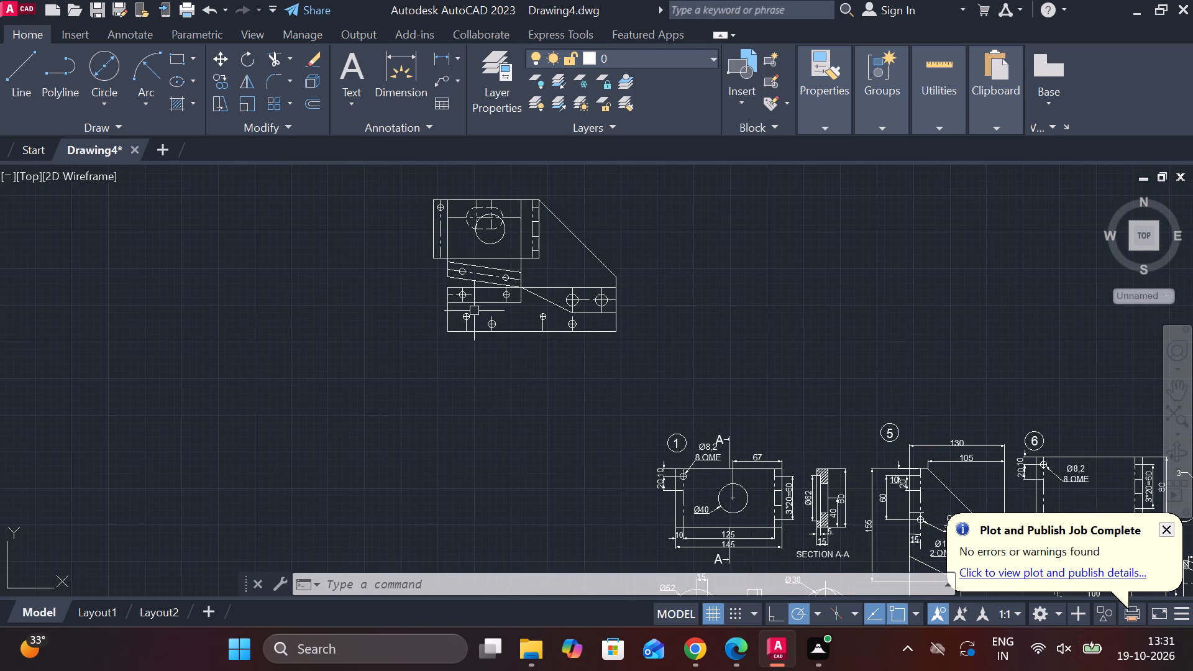
pyautogui.scroll(2, 498, 237)
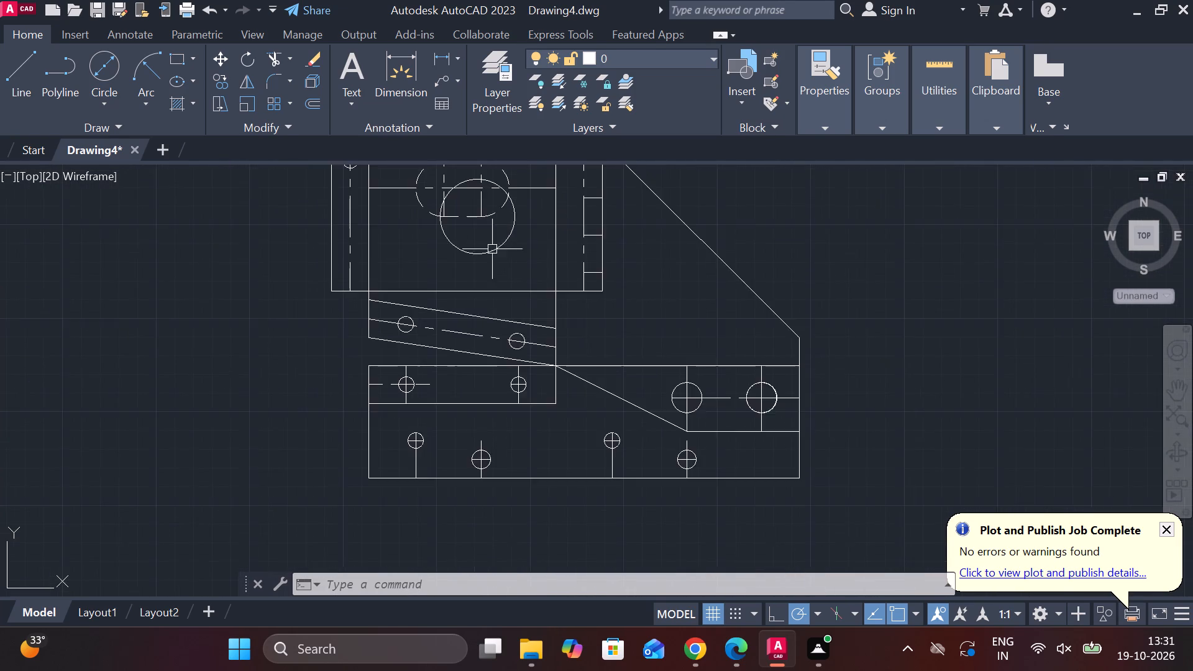
# Stretch the two lower short lines in part 1's right-hand strip leftward past its left edge as guides for the holes.
pyautogui.moveTo(510, 255); pyautogui.dragTo(587, 364, button='middle')
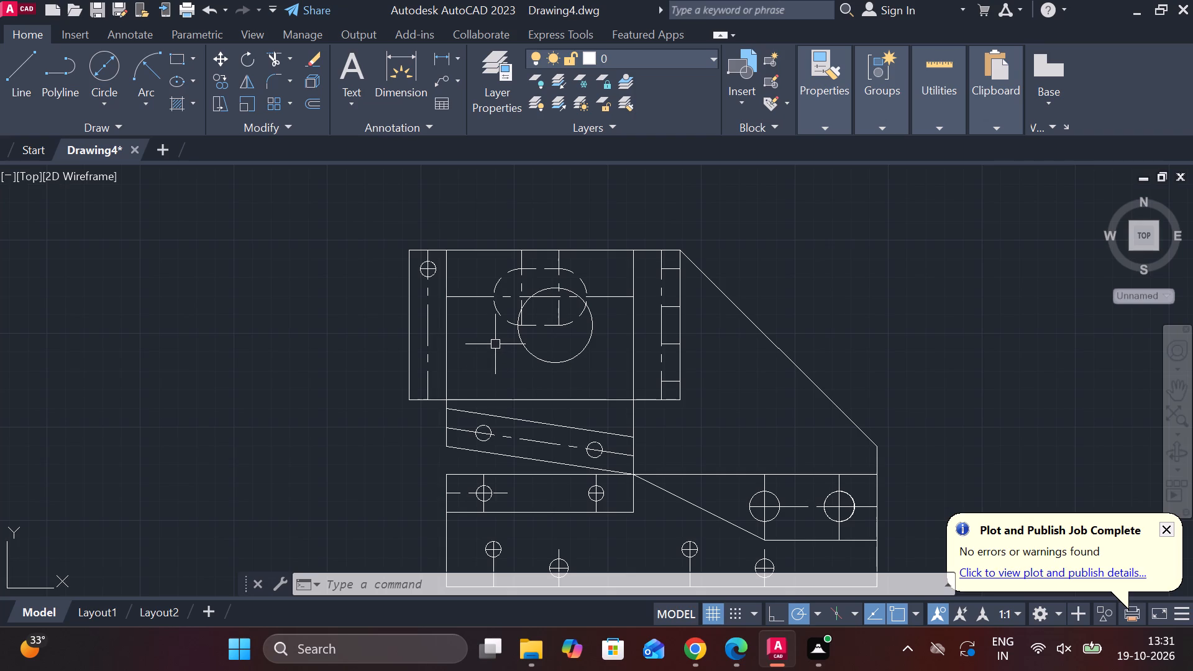
pyautogui.click(667, 345)
pyautogui.press('Escape')
pyautogui.scroll(1, 677, 361)
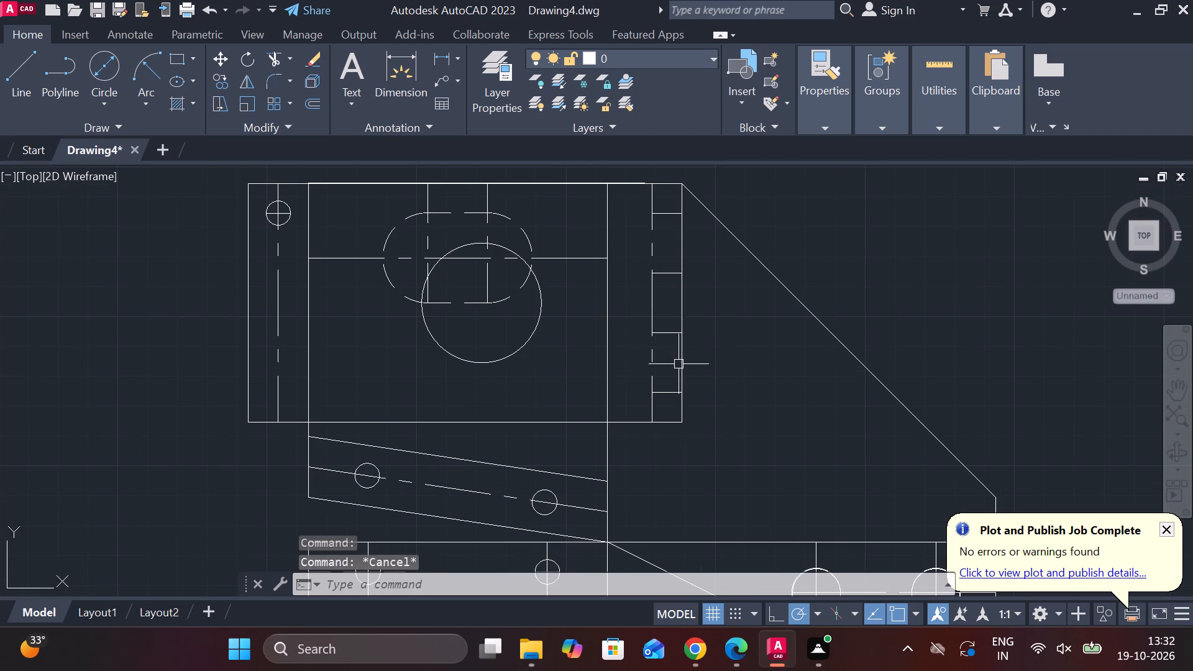
pyautogui.click(668, 334)
pyautogui.moveTo(669, 334); pyautogui.dragTo(784, 344, button='middle')
pyautogui.click(769, 345)
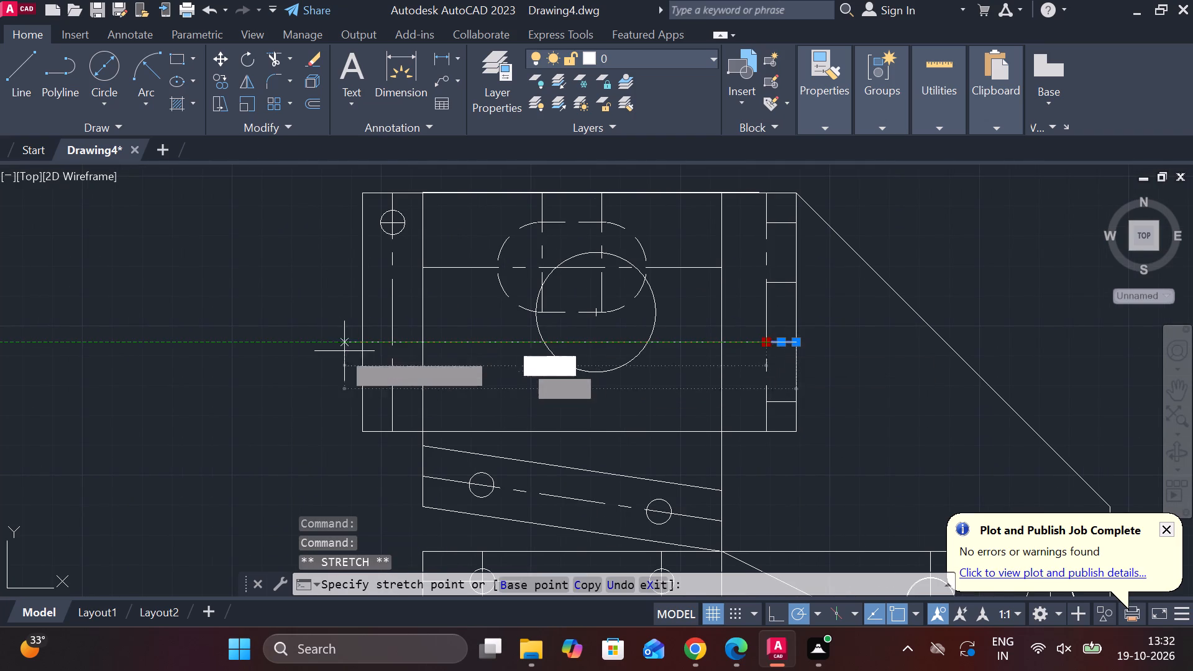
pyautogui.click(313, 351)
pyautogui.press('Escape')
pyautogui.click(786, 401)
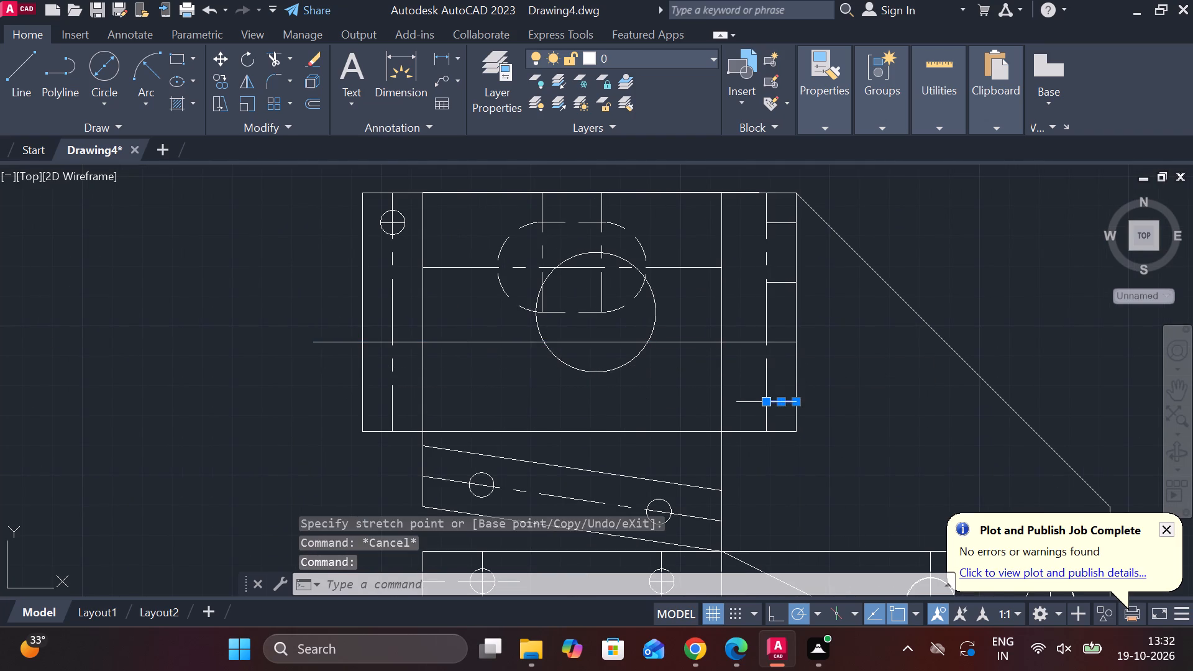
pyautogui.click(762, 404)
pyautogui.click(239, 411)
pyautogui.press('Escape')
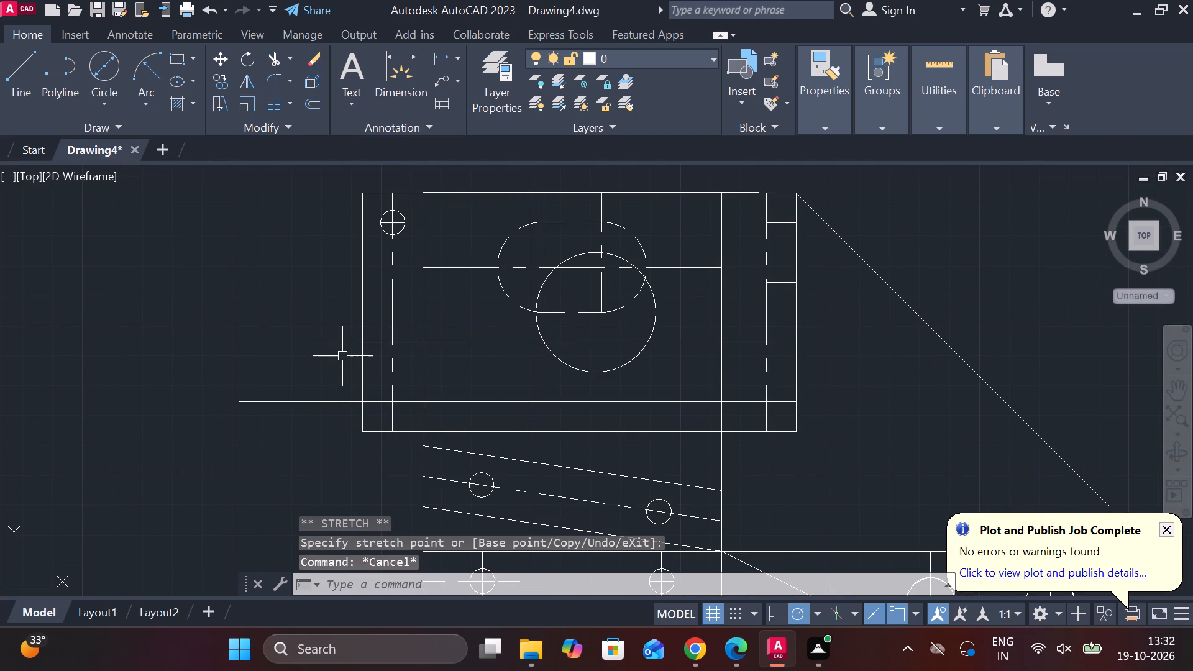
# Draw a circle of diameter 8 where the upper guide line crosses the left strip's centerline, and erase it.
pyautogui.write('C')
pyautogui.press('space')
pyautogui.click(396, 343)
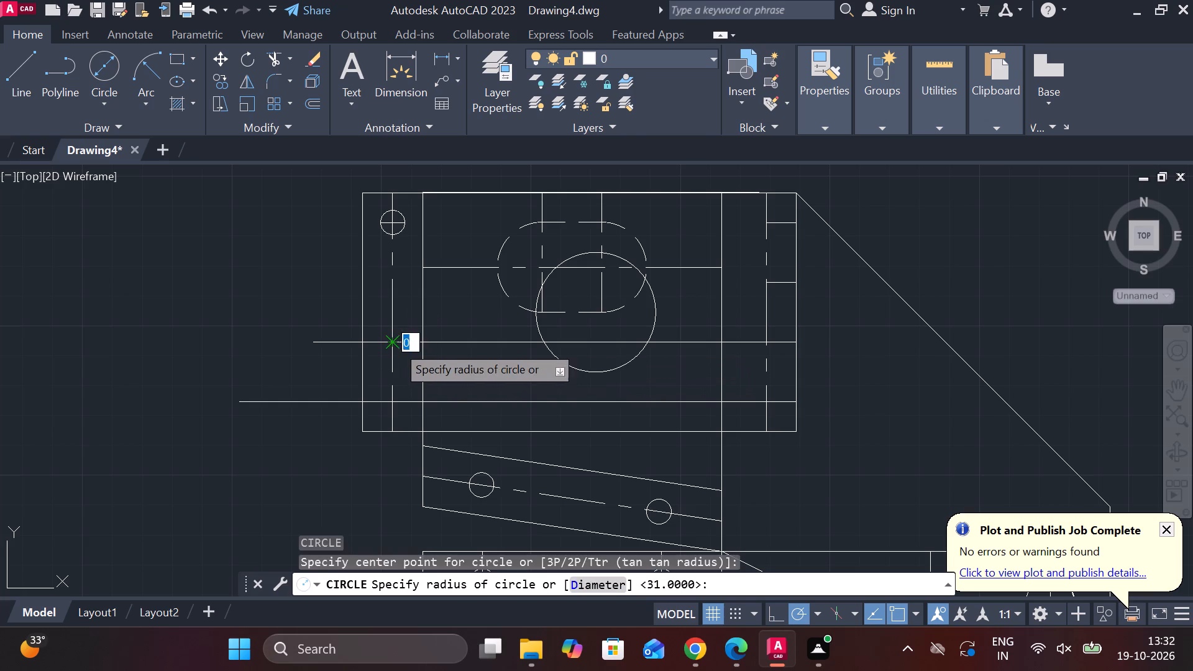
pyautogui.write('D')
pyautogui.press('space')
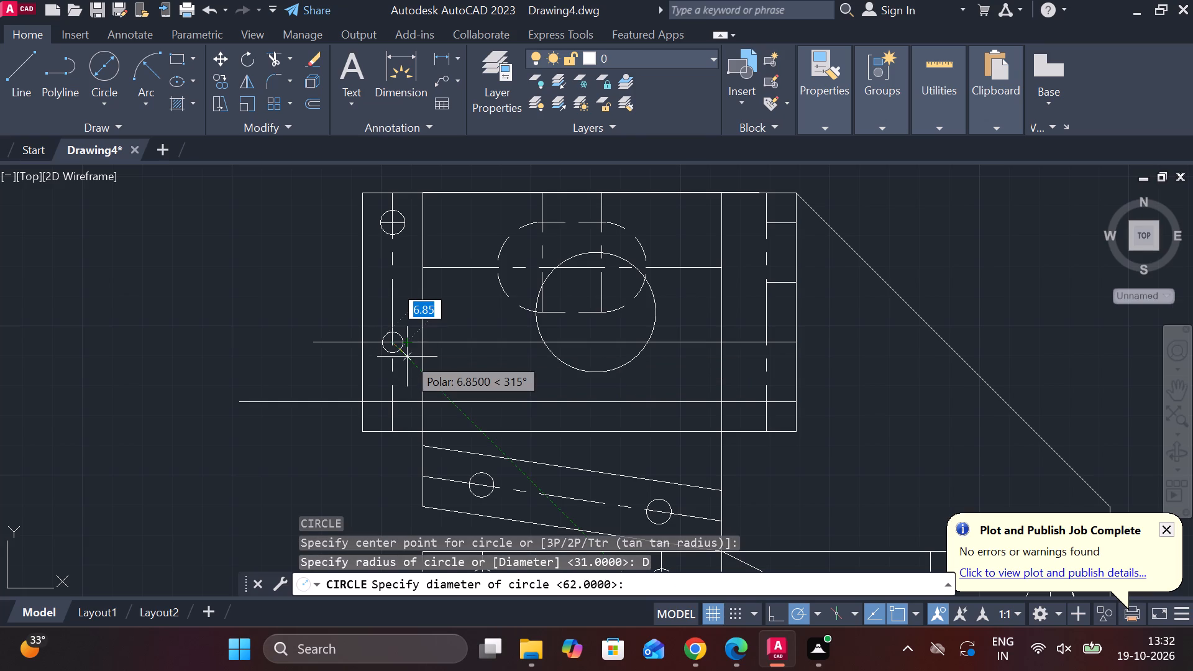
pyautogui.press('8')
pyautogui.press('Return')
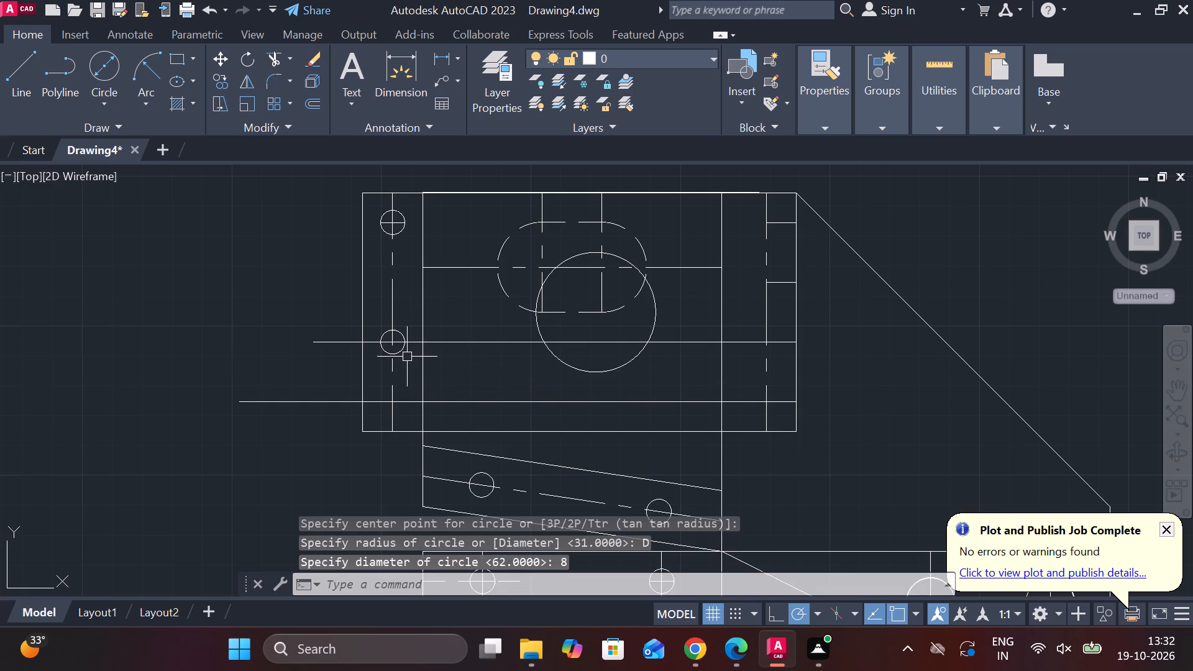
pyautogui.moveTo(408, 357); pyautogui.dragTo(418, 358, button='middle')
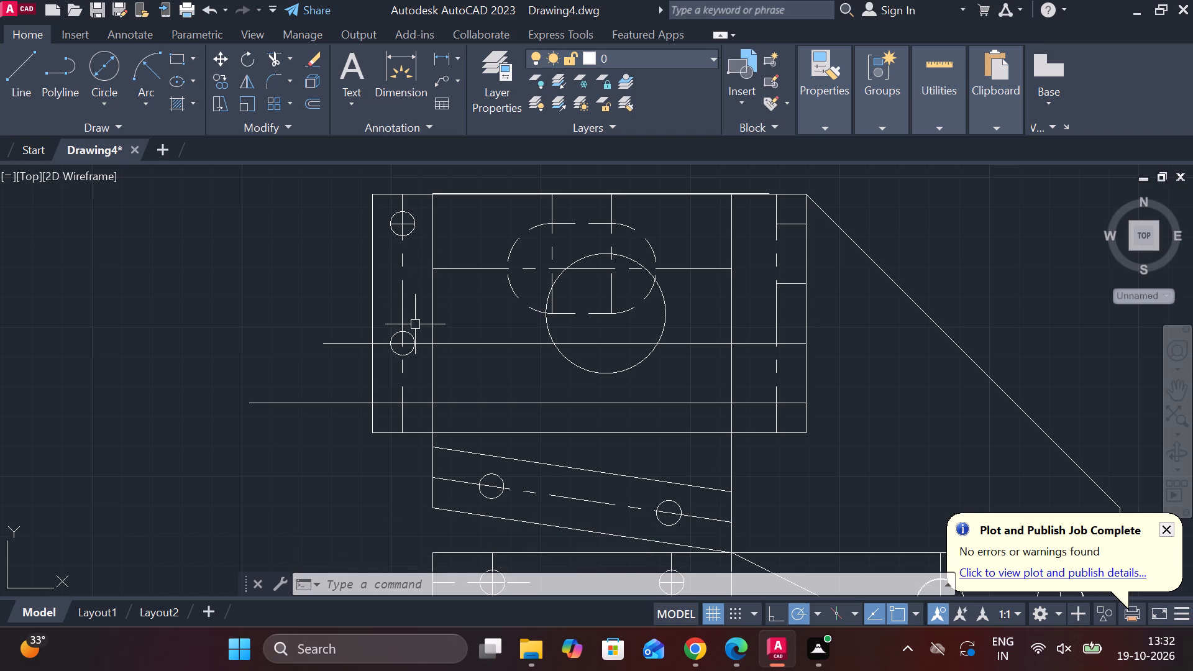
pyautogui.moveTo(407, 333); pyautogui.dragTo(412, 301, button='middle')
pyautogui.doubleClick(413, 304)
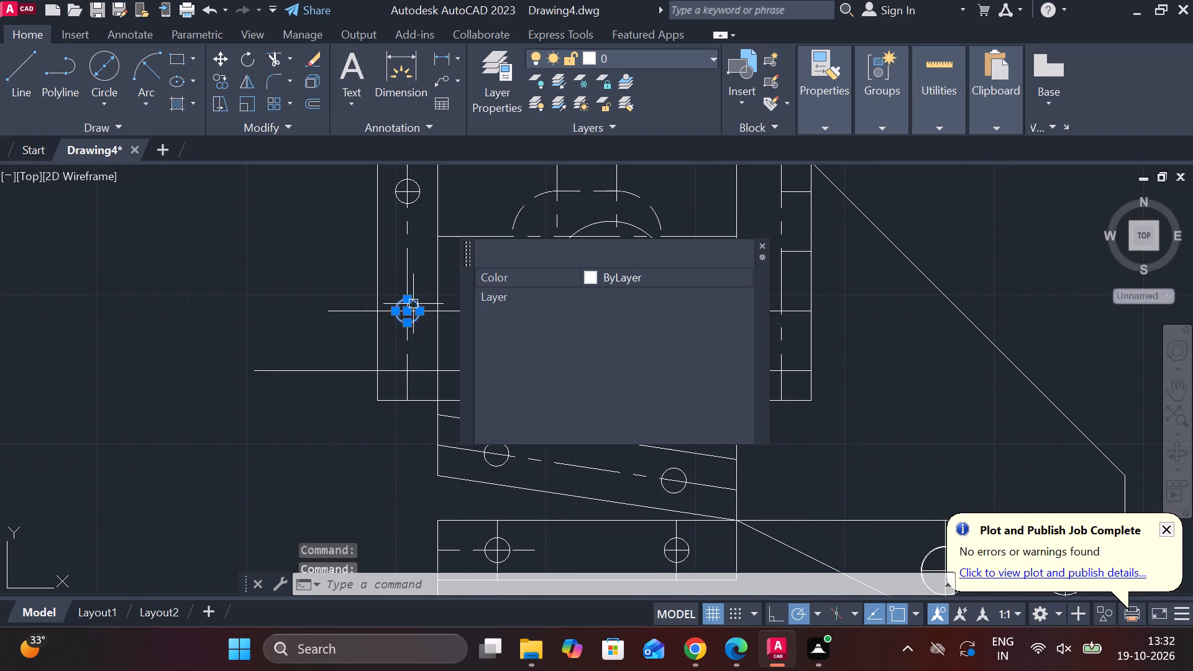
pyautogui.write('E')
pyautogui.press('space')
# Draw a circle of diameter 8.2 where the upper guide line crosses the left strip's centerline.
pyautogui.write('C')
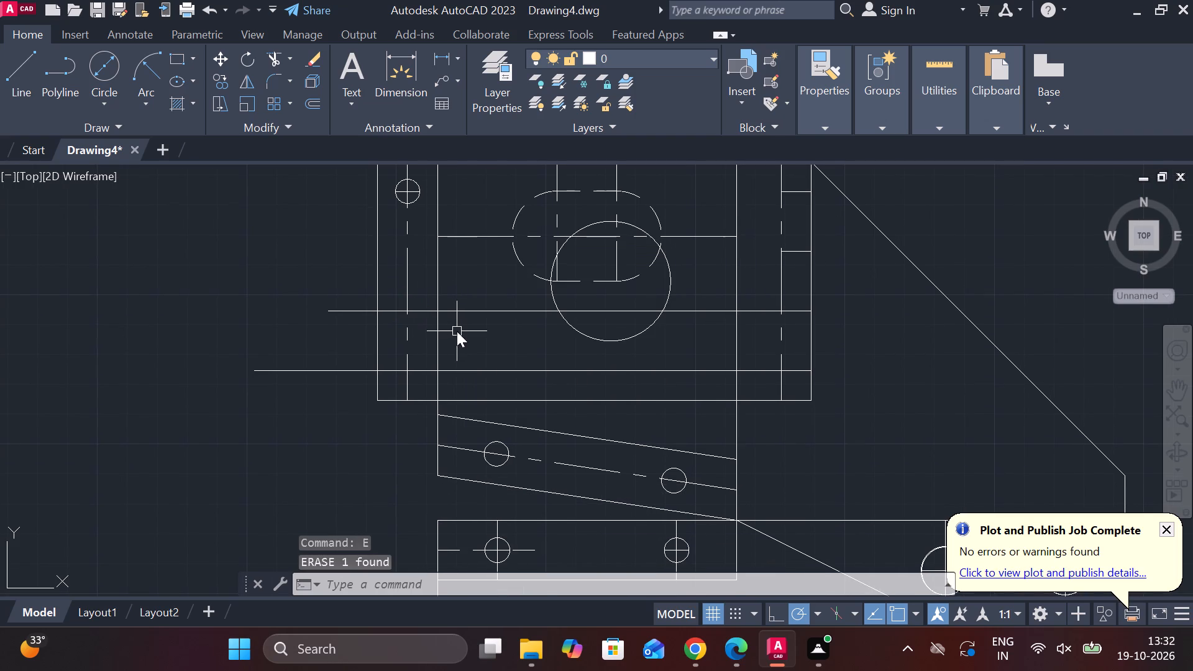
pyautogui.press('space')
pyautogui.click(416, 314)
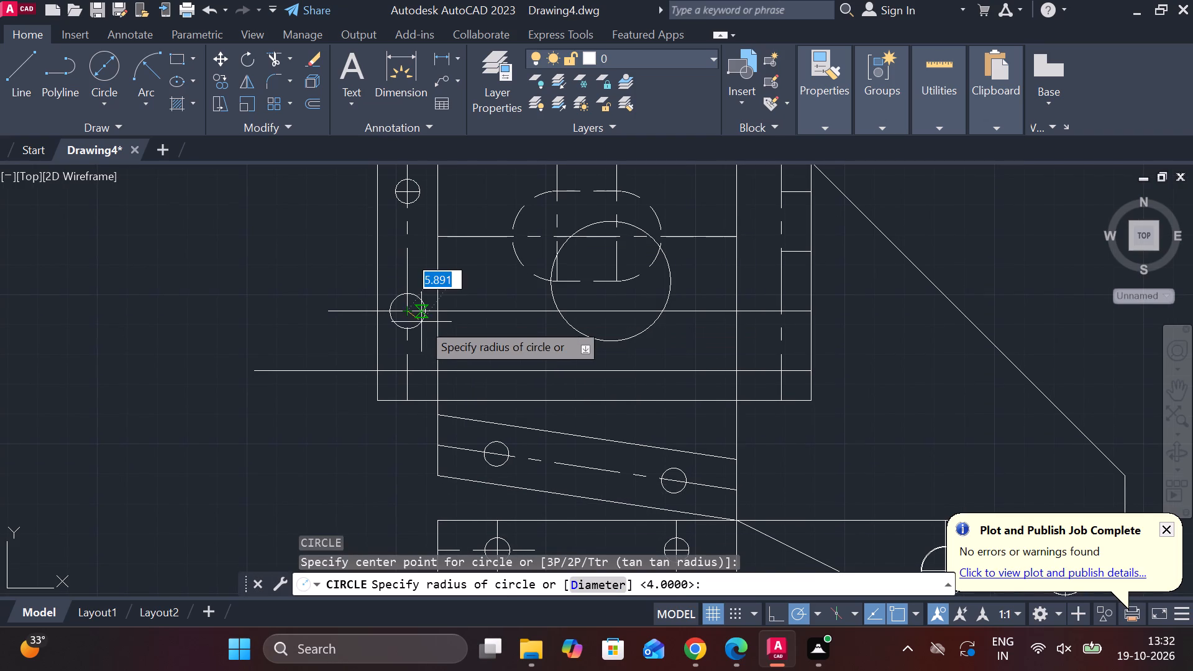
pyautogui.write('D')
pyautogui.press('space')
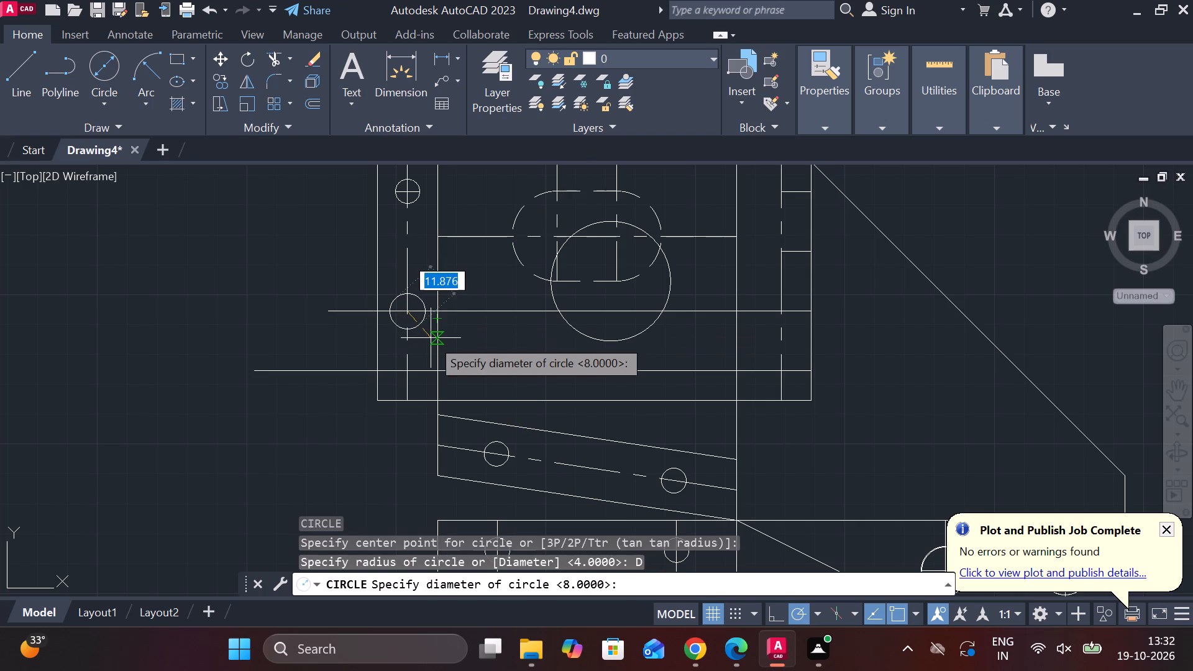
pyautogui.moveTo(531, 445); pyautogui.dragTo(518, 321, button='middle')
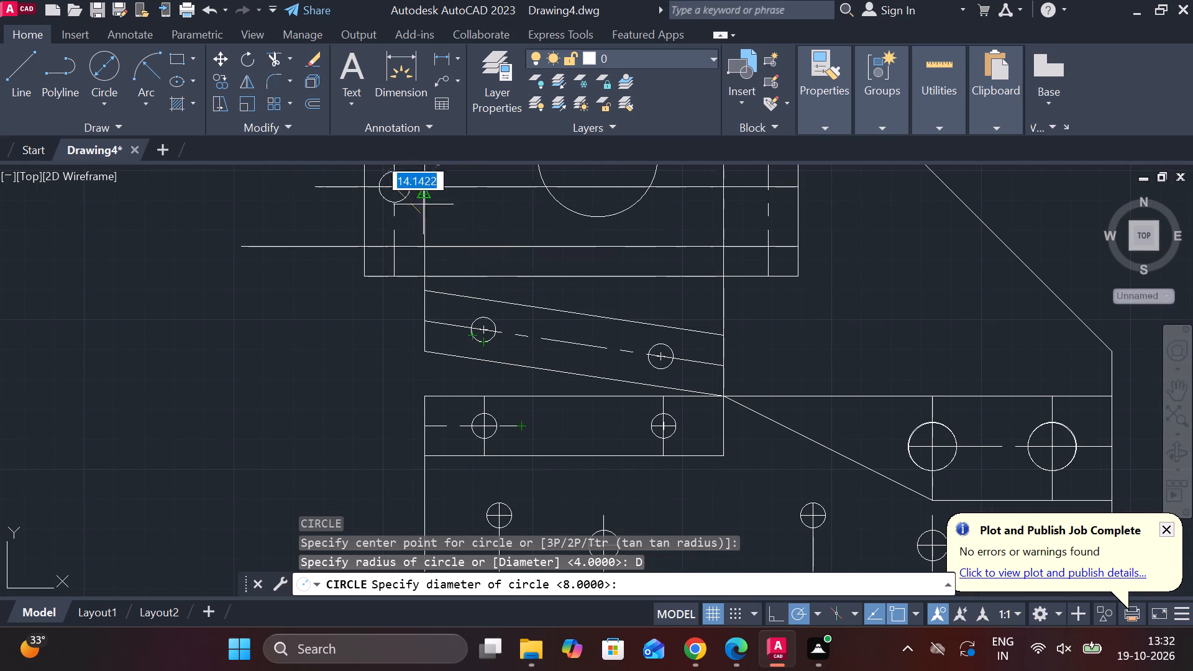
pyautogui.moveTo(422, 206); pyautogui.dragTo(459, 268, button='middle')
pyautogui.moveTo(440, 255); pyautogui.dragTo(474, 335, button='middle')
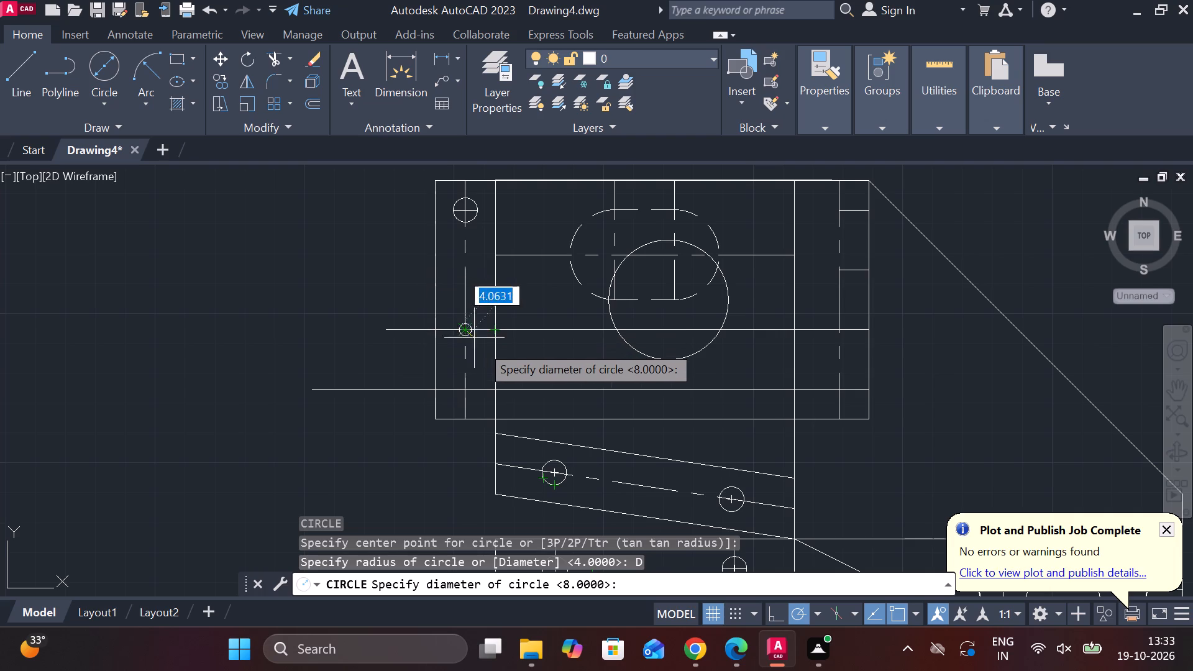
pyautogui.write('D')
pyautogui.press('space')
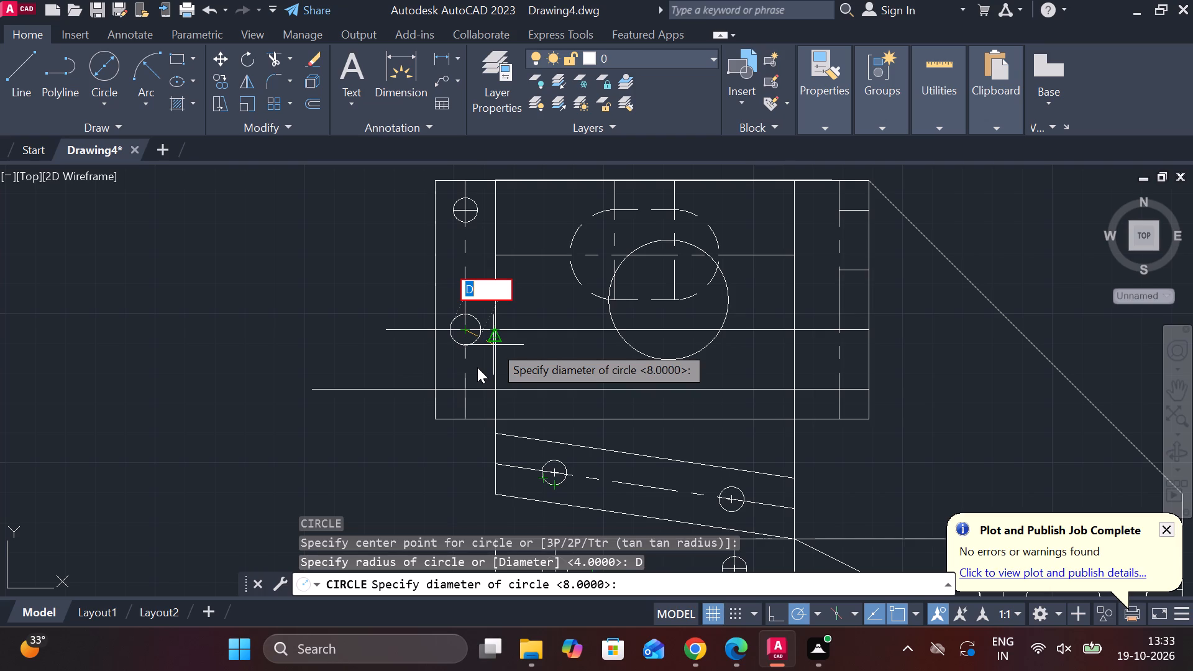
pyautogui.scroll(1, 484, 321)
pyautogui.scroll(-2, 484, 323)
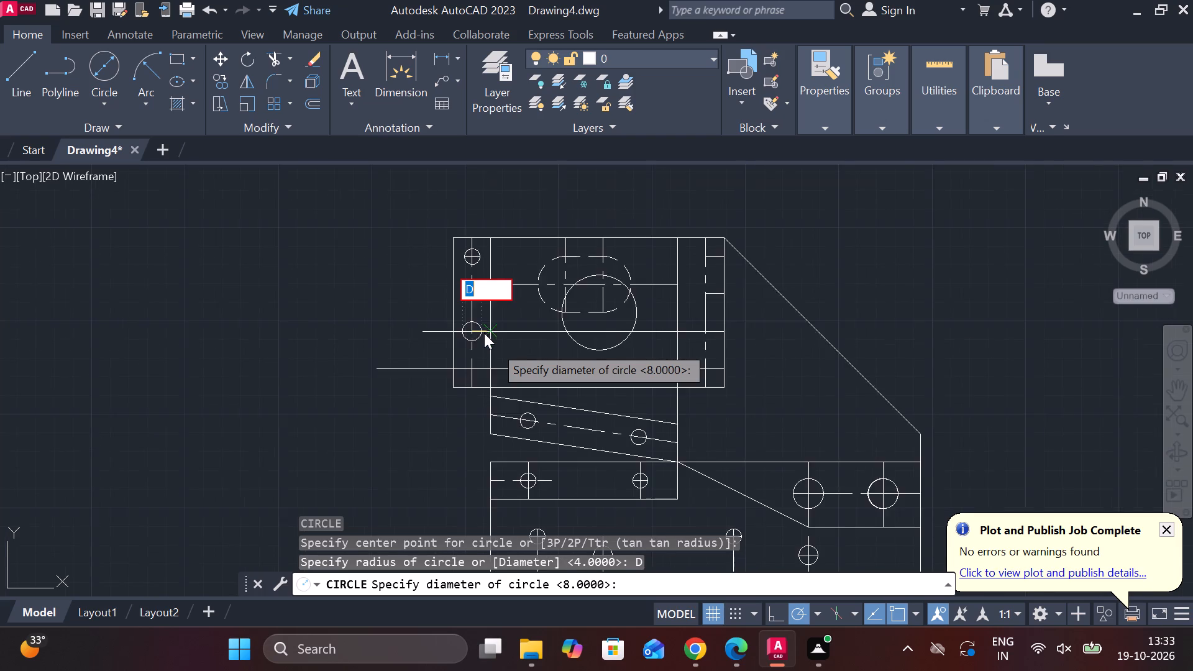
pyautogui.scroll(3, 484, 333)
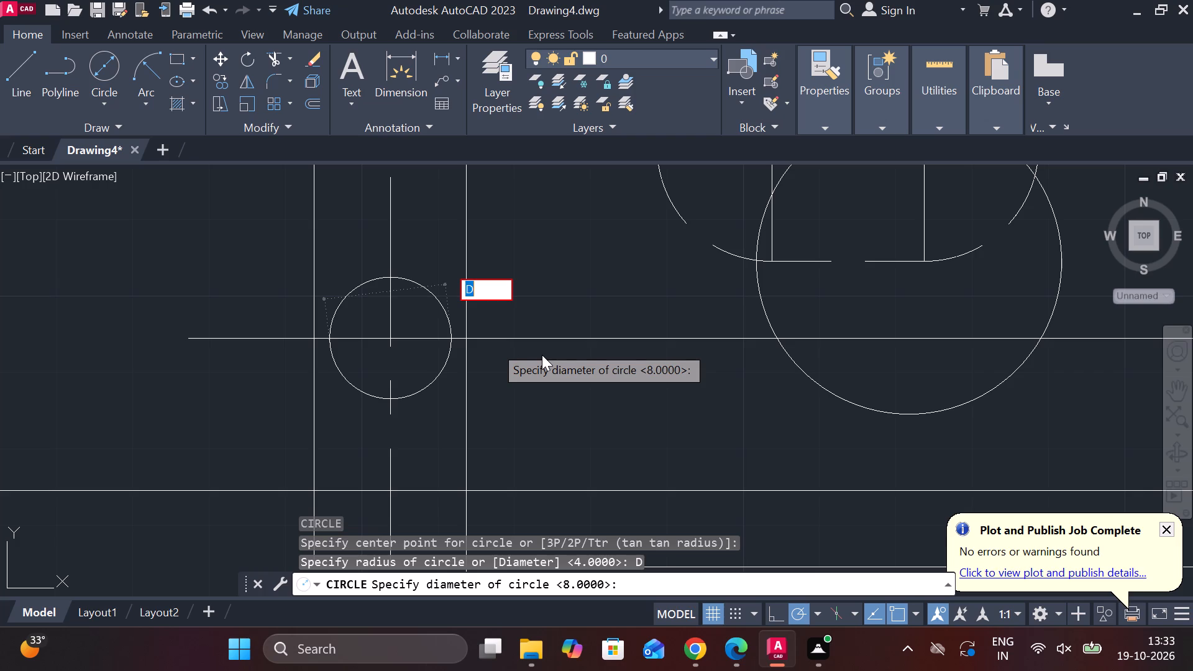
pyautogui.scroll(1, 504, 345)
pyautogui.scroll(-1, 504, 345)
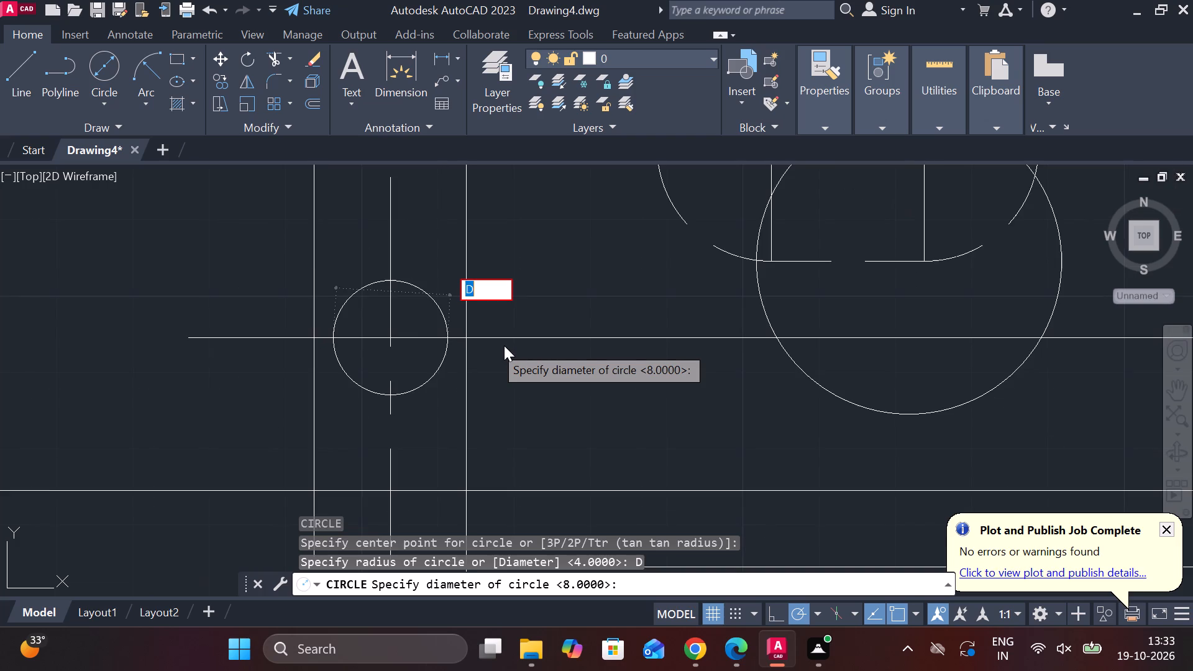
pyautogui.press('Escape')
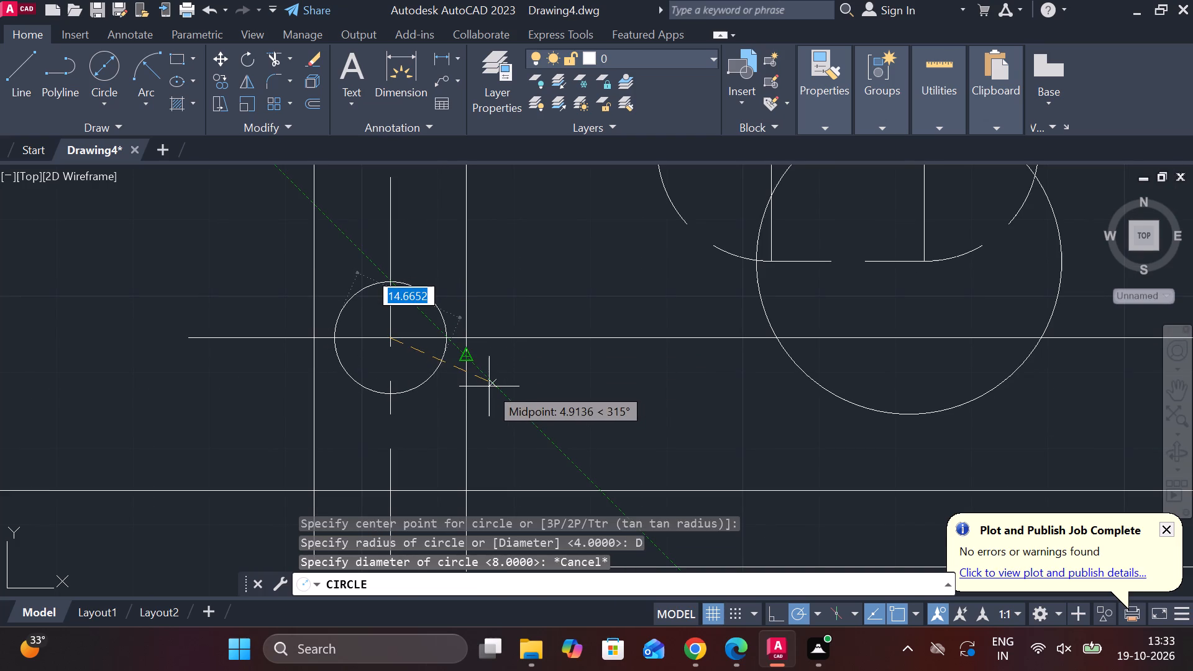
pyautogui.press('d')
pyautogui.press('space')
pyautogui.write('8.')
pyautogui.press('3')
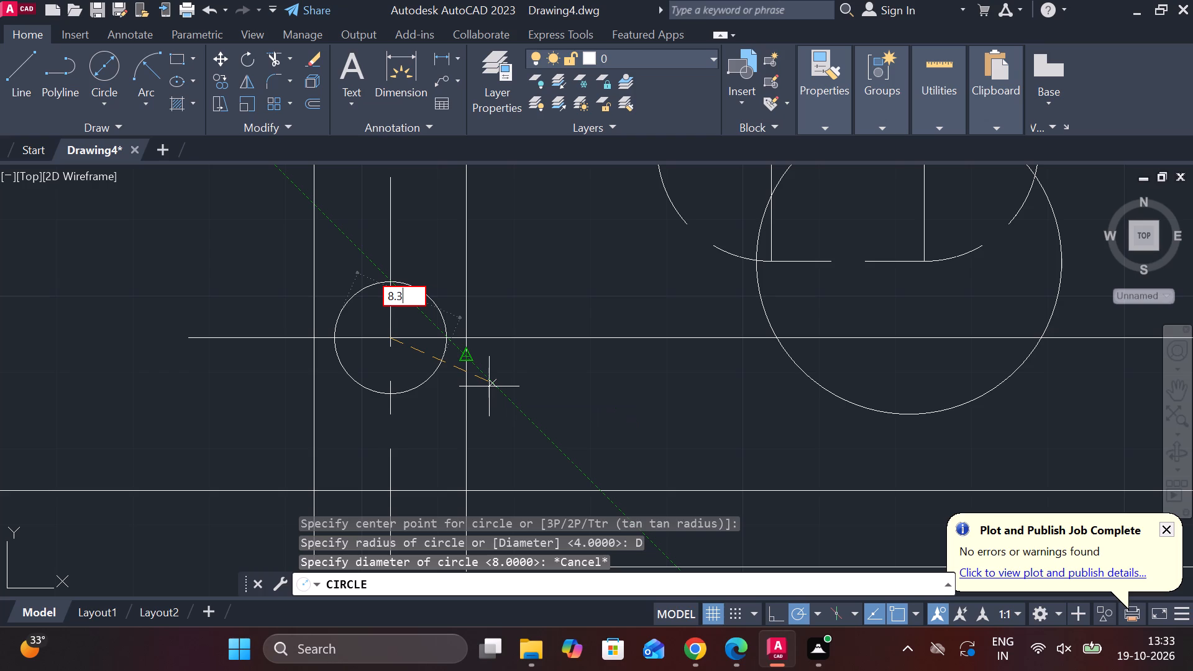
pyautogui.press('BackSpace')
pyautogui.press('2')
pyautogui.press('Return')
# Replace the topmost hole on the left strip's centerline with a concentric circle of diameter 10.2.
pyautogui.scroll(-2, 489, 349)
pyautogui.scroll(-1, 538, 339)
pyautogui.scroll(2, 503, 280)
pyautogui.moveTo(484, 267); pyautogui.dragTo(527, 332, button='middle')
pyautogui.scroll(1, 527, 289)
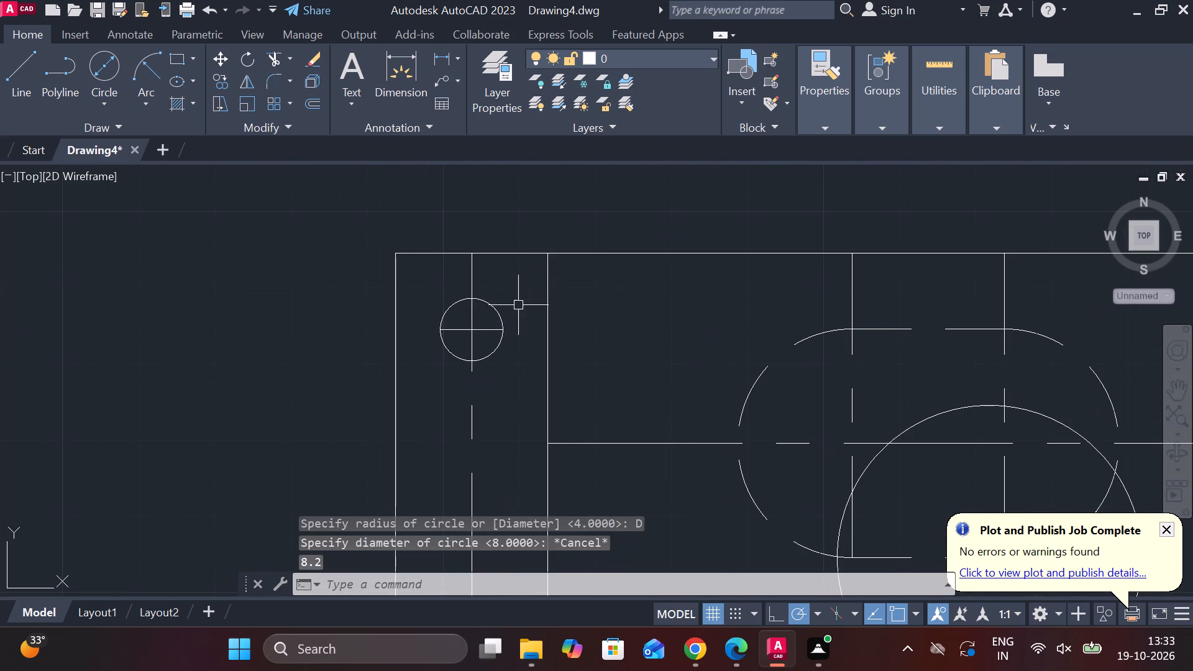
pyautogui.click(503, 326)
pyautogui.write('E')
pyautogui.press('space')
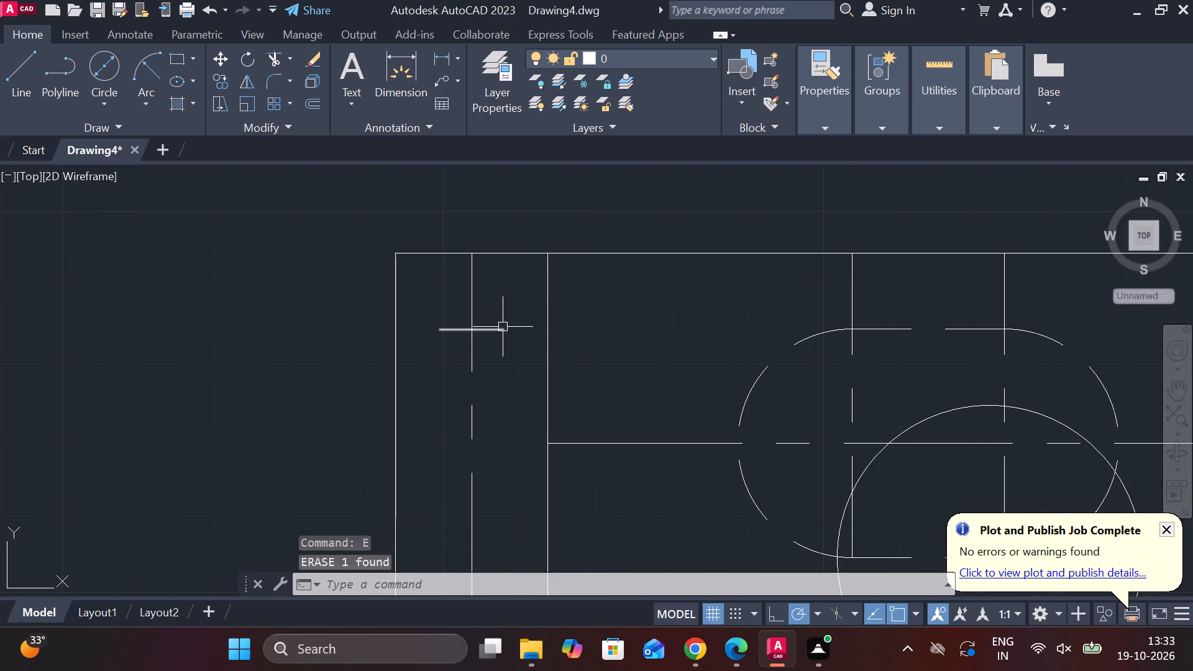
pyautogui.press('c')
pyautogui.press('space')
pyautogui.click(465, 331)
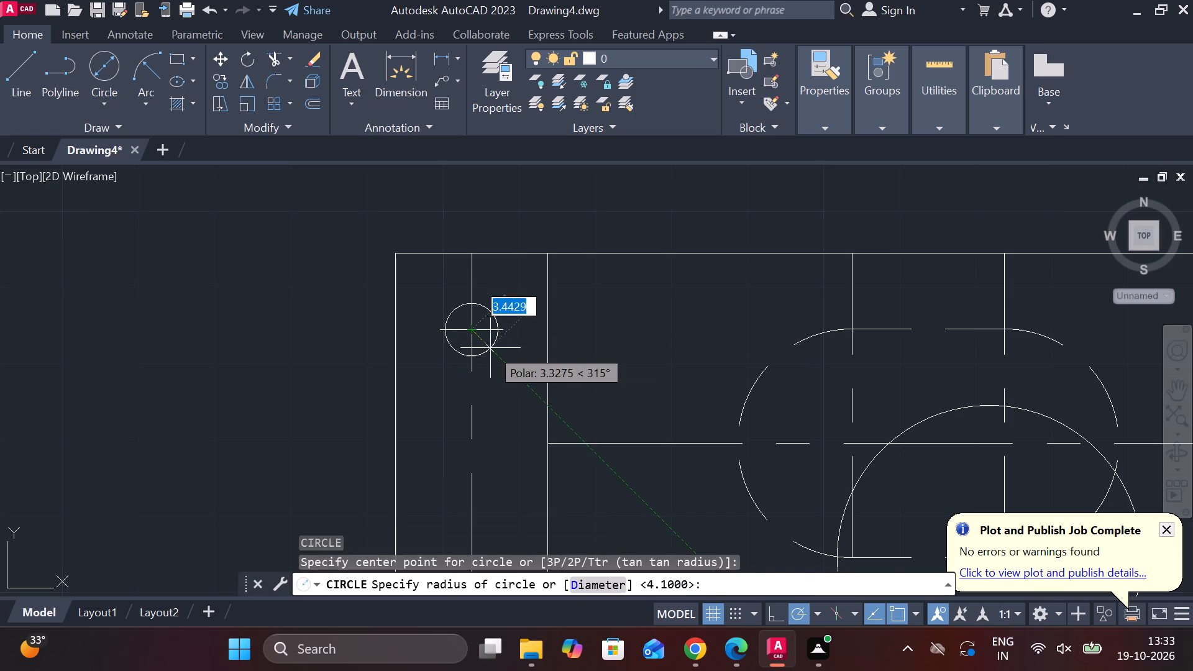
pyautogui.write('D 10.')
pyautogui.press('2')
pyautogui.press('Return')
# Draw a circle of diameter 8.2 where the lower guide line crosses the left strip's centerline.
pyautogui.scroll(-1, 495, 350)
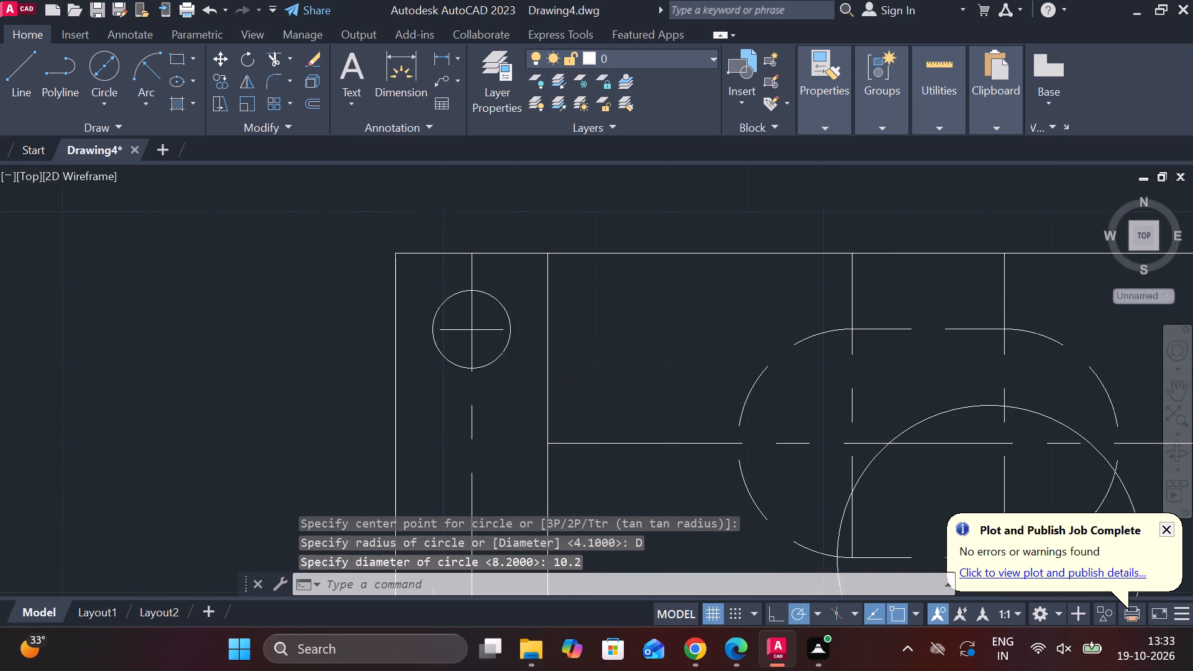
pyautogui.scroll(-1, 495, 350)
pyautogui.moveTo(542, 388); pyautogui.dragTo(541, 308, button='middle')
pyautogui.press('c')
pyautogui.press('space')
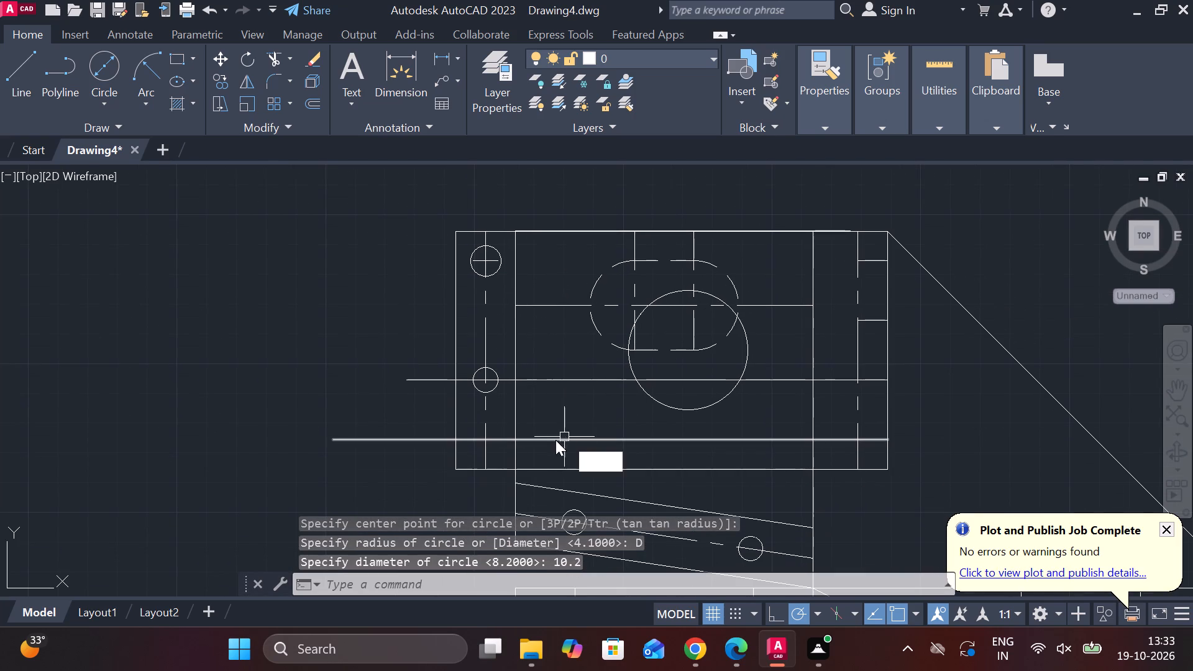
pyautogui.click(491, 441)
pyautogui.write('D')
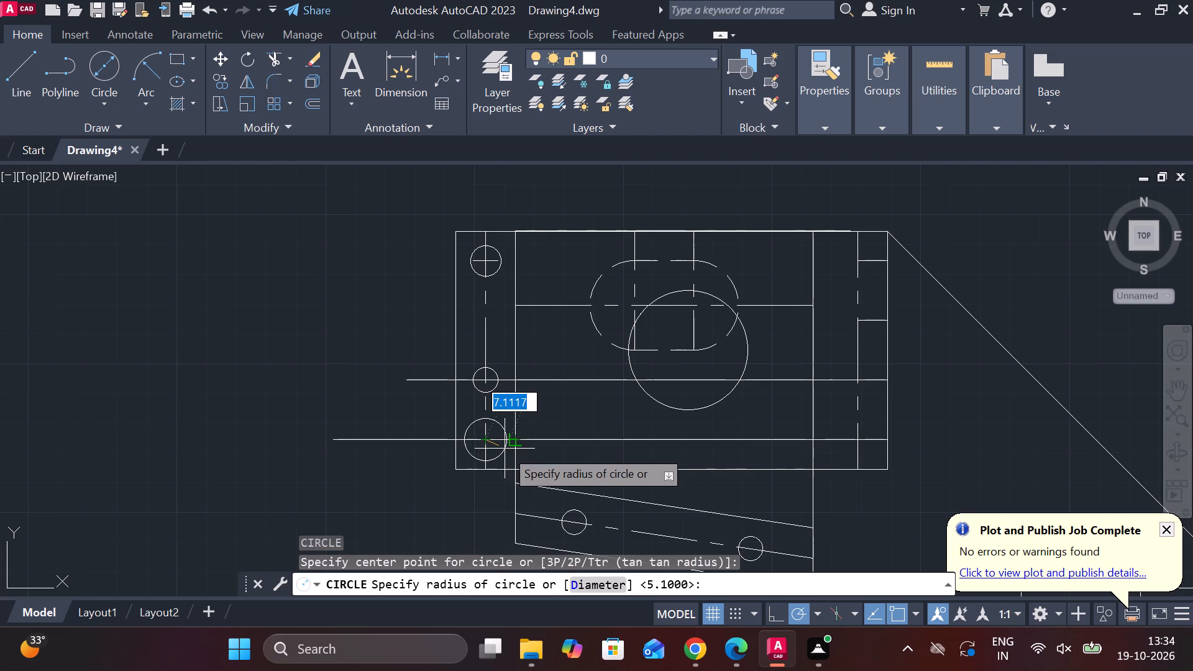
pyautogui.press('space')
pyautogui.write('8.2')
pyautogui.press('Return')
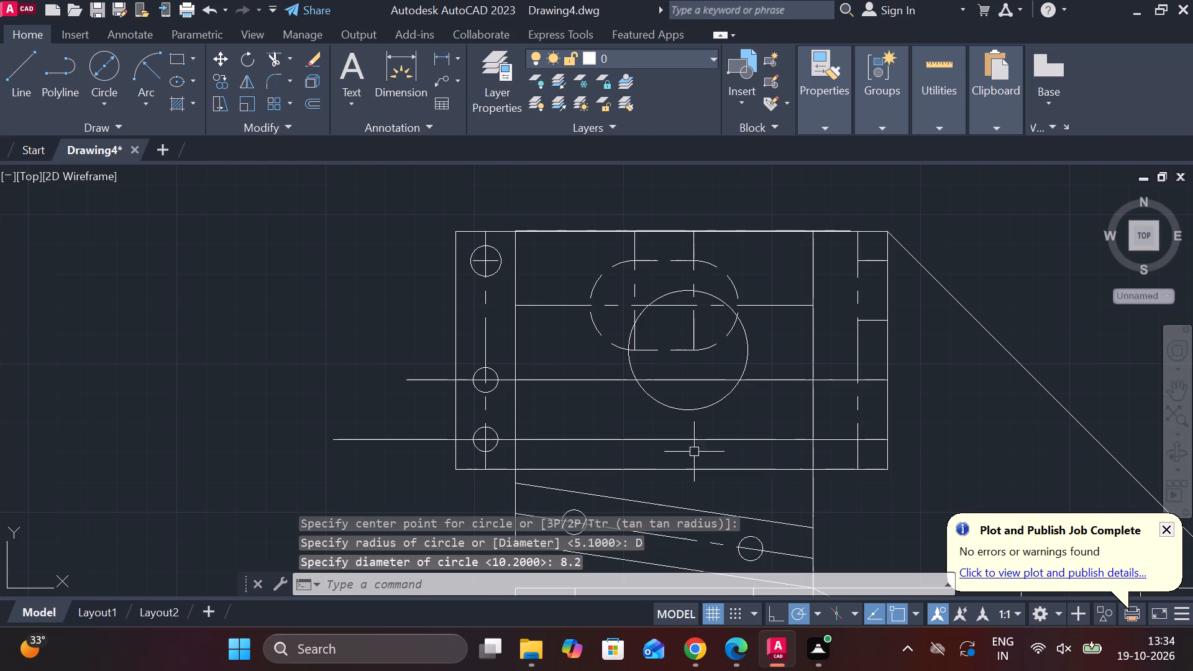
# Lengthen the right-hand strip's second short line from the top leftward past part 1's left edge as another guide.
pyautogui.scroll(1, 585, 357)
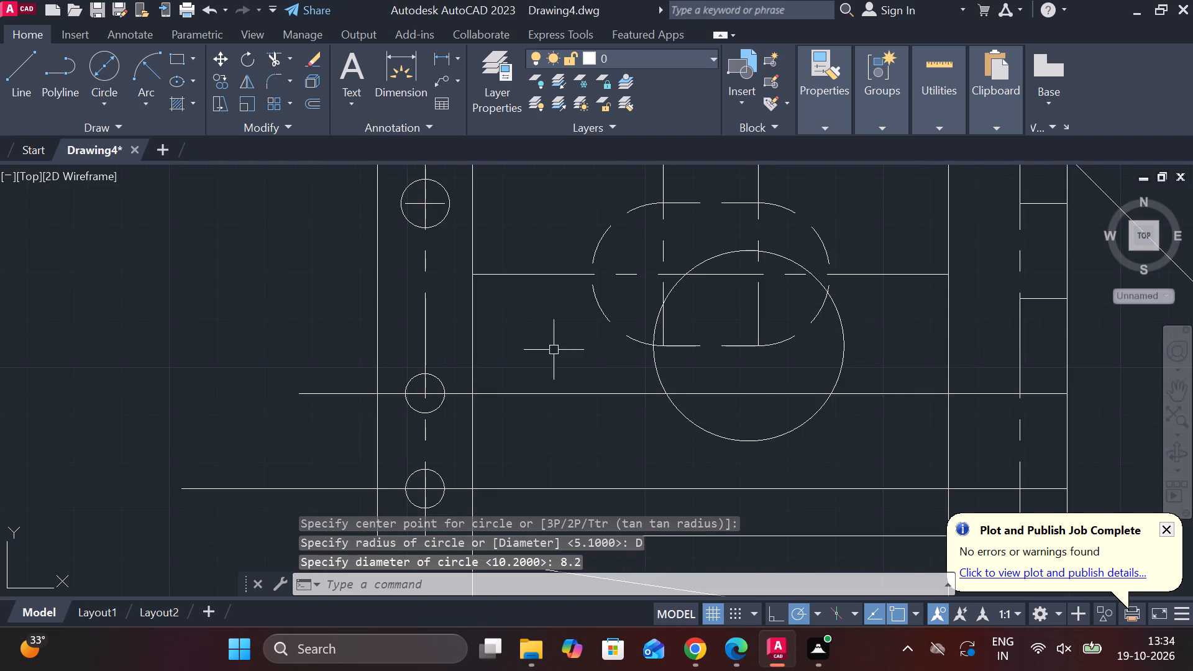
pyautogui.moveTo(546, 337); pyautogui.dragTo(587, 381, button='middle')
pyautogui.moveTo(949, 373); pyautogui.dragTo(920, 373, button='middle')
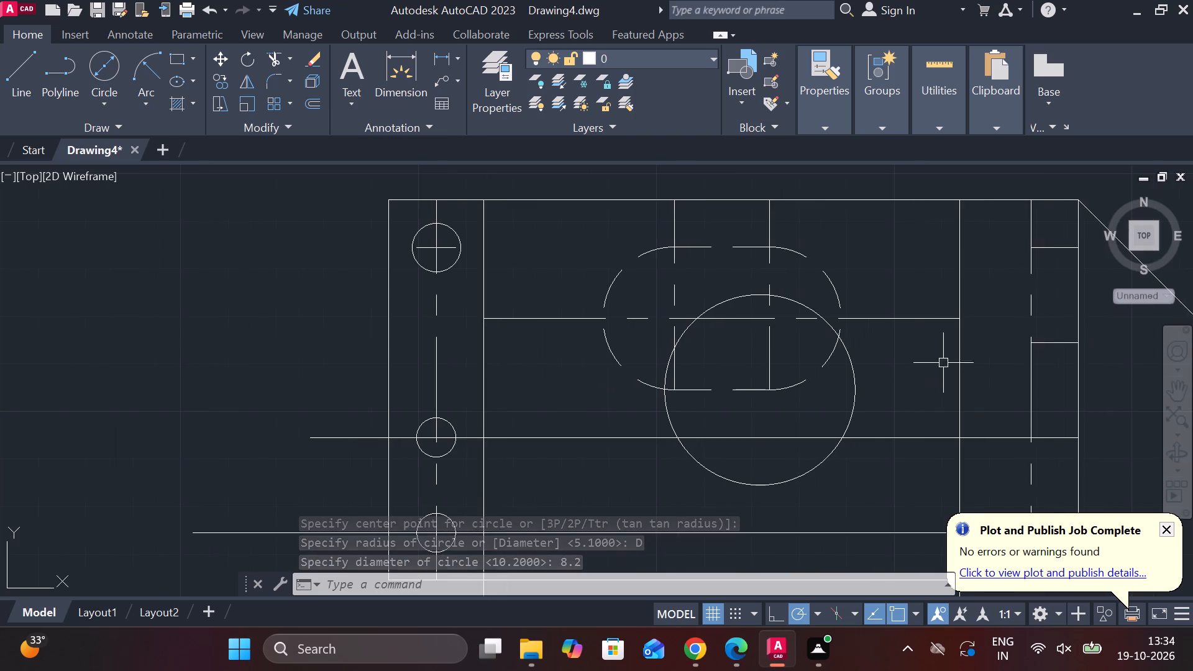
pyautogui.click(1056, 343)
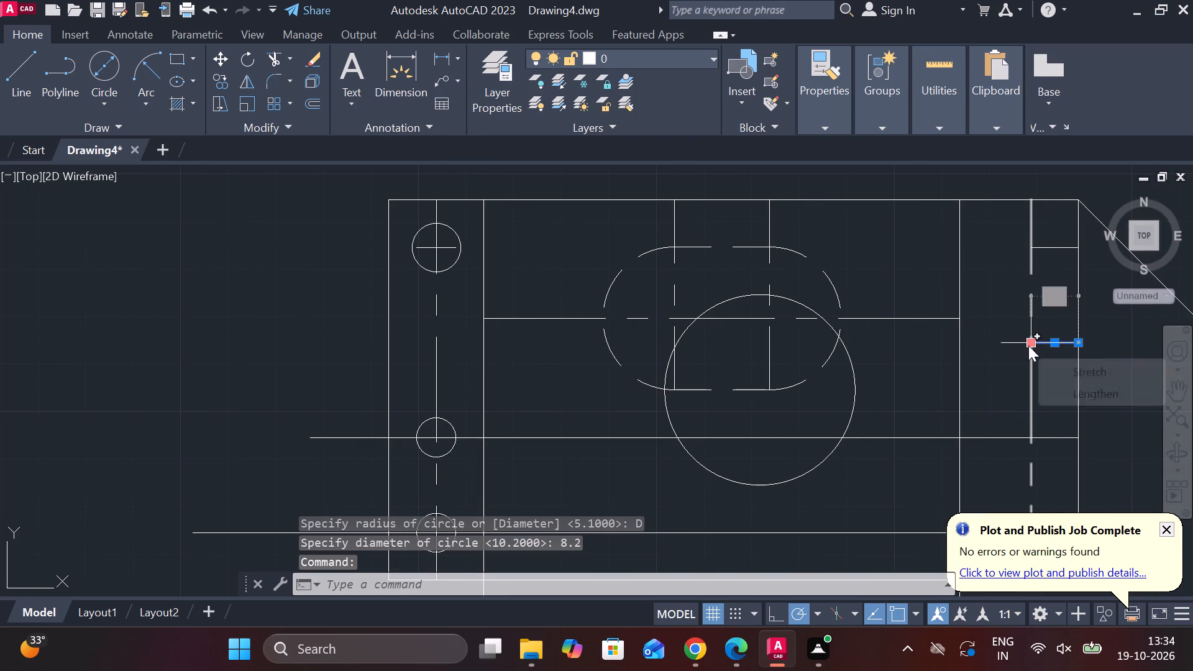
pyautogui.click(1079, 396)
pyautogui.click(250, 347)
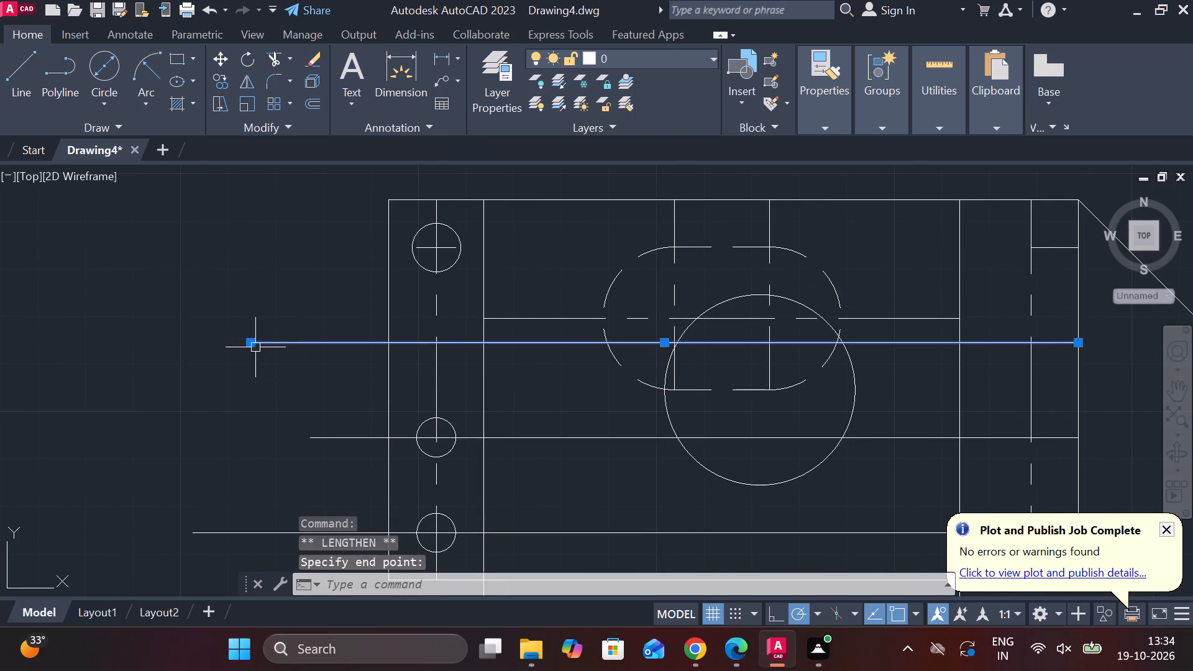
pyautogui.press('Escape')
# Draw a circle of diameter 10.2 where the new guide line crosses the left strip's centerline.
pyautogui.write('C')
pyautogui.press('space')
pyautogui.click(431, 340)
pyautogui.write('D 10.')
pyautogui.press('2')
pyautogui.press('Return')
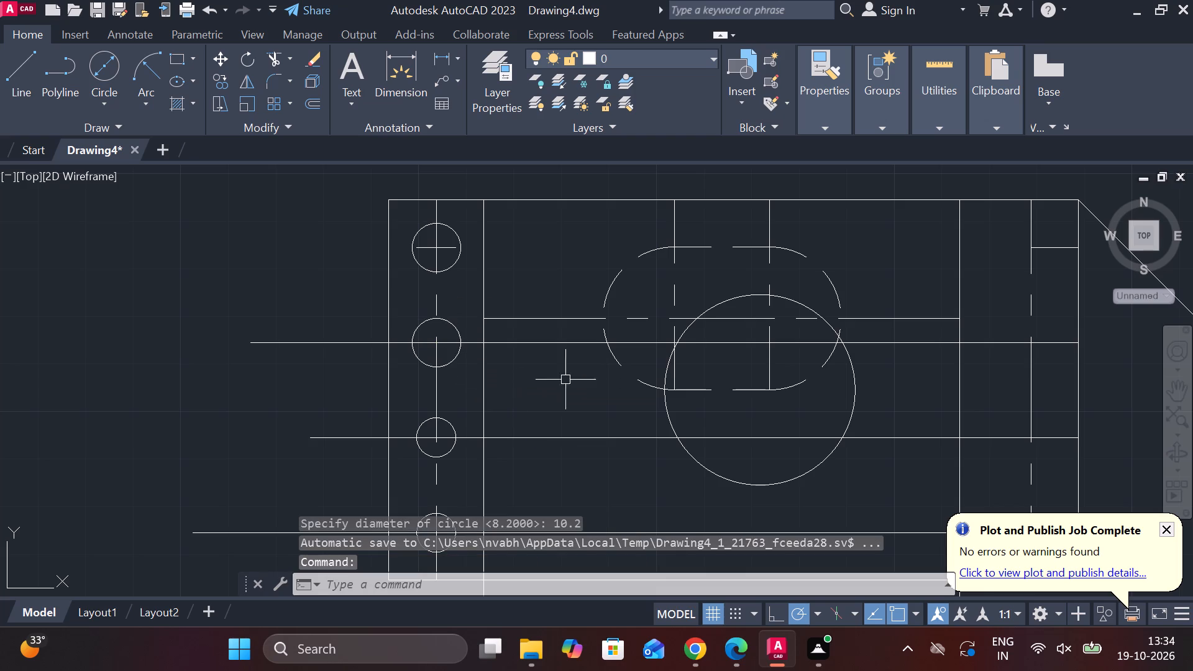
pyautogui.press('Escape')
# Erase the guide line running through the second hole from the top.
pyautogui.click(552, 345)
pyautogui.write('E')
pyautogui.press('space')
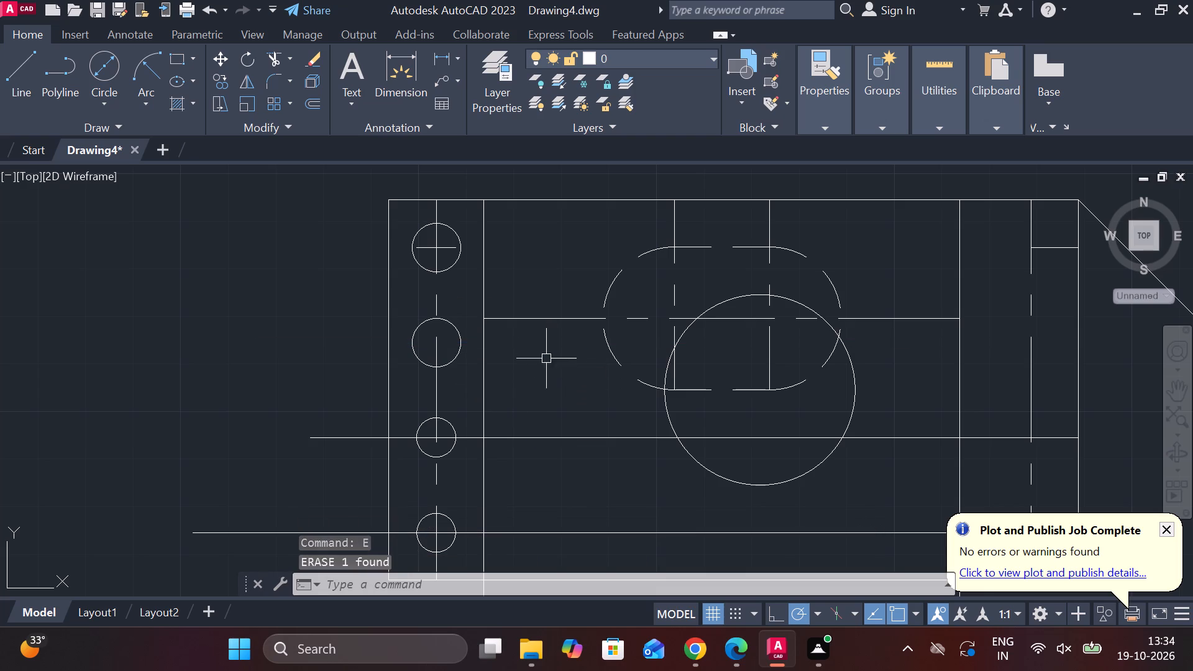
# Erase the two remaining horizontal guide lines running through the two lower holes of the left strip.
pyautogui.click(545, 436)
pyautogui.click(537, 531)
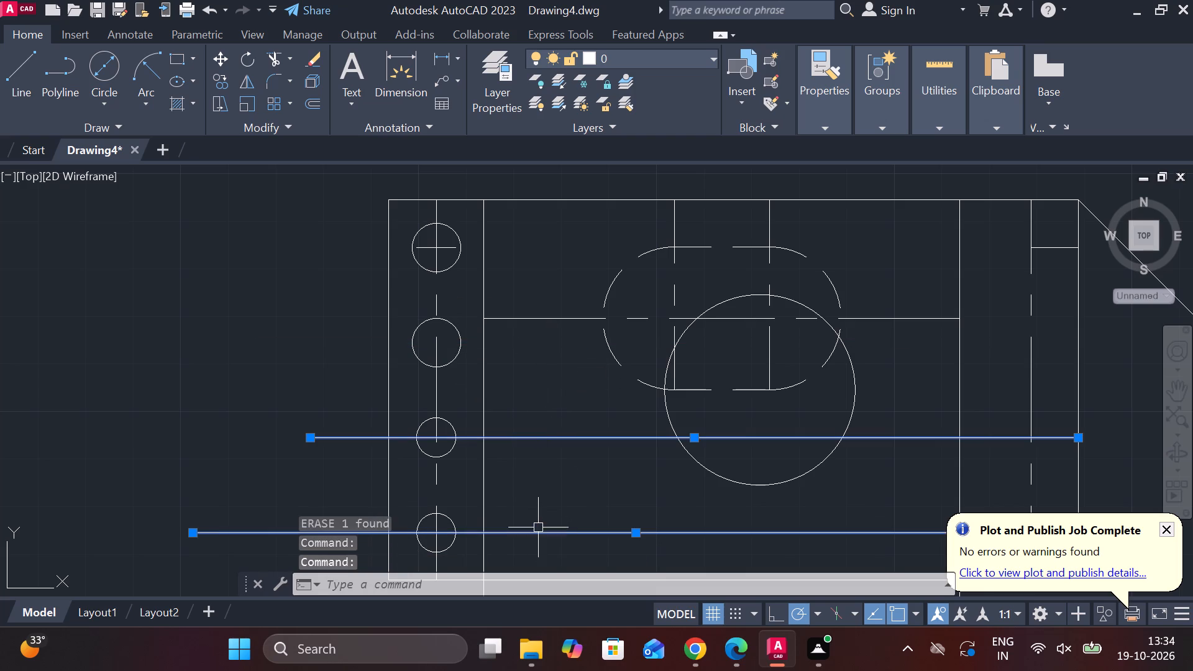
pyautogui.write('E')
pyautogui.press('space')
# Draw a line about 106 long at 135° from the large circle's upper-right edge, up and leftward past part 1's top edge.
pyautogui.scroll(-1, 546, 510)
pyautogui.moveTo(572, 491); pyautogui.dragTo(508, 435, button='middle')
pyautogui.scroll(-2, 506, 419)
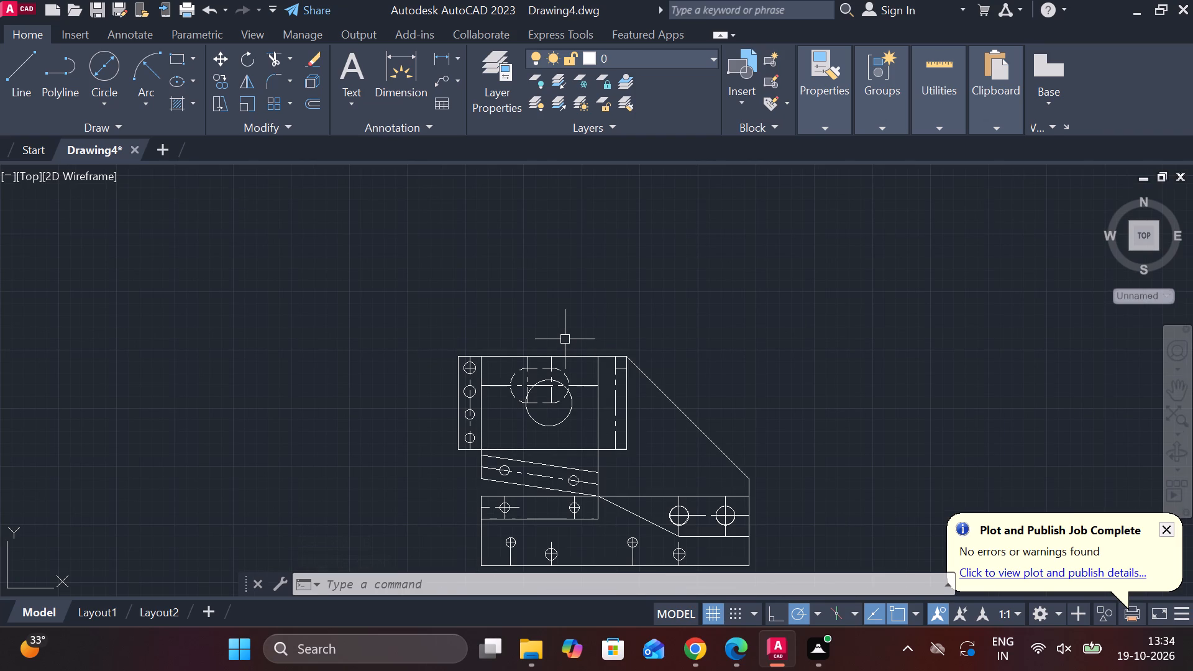
pyautogui.scroll(1, 532, 338)
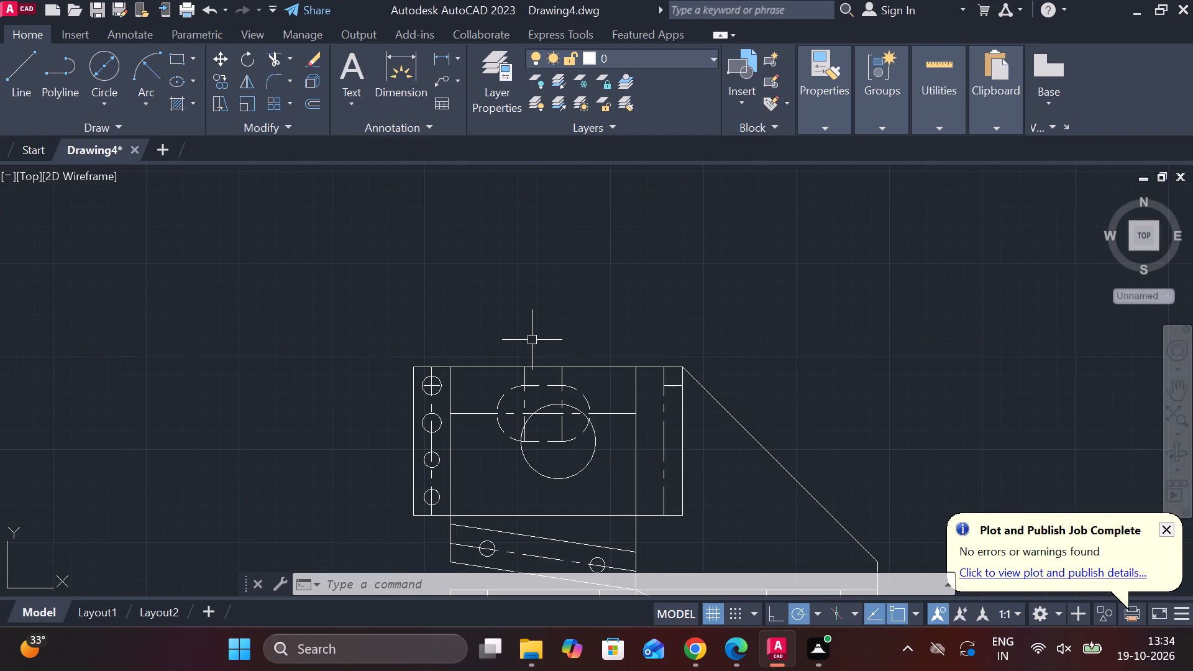
pyautogui.scroll(1, 535, 345)
pyautogui.press('l')
pyautogui.press('Return')
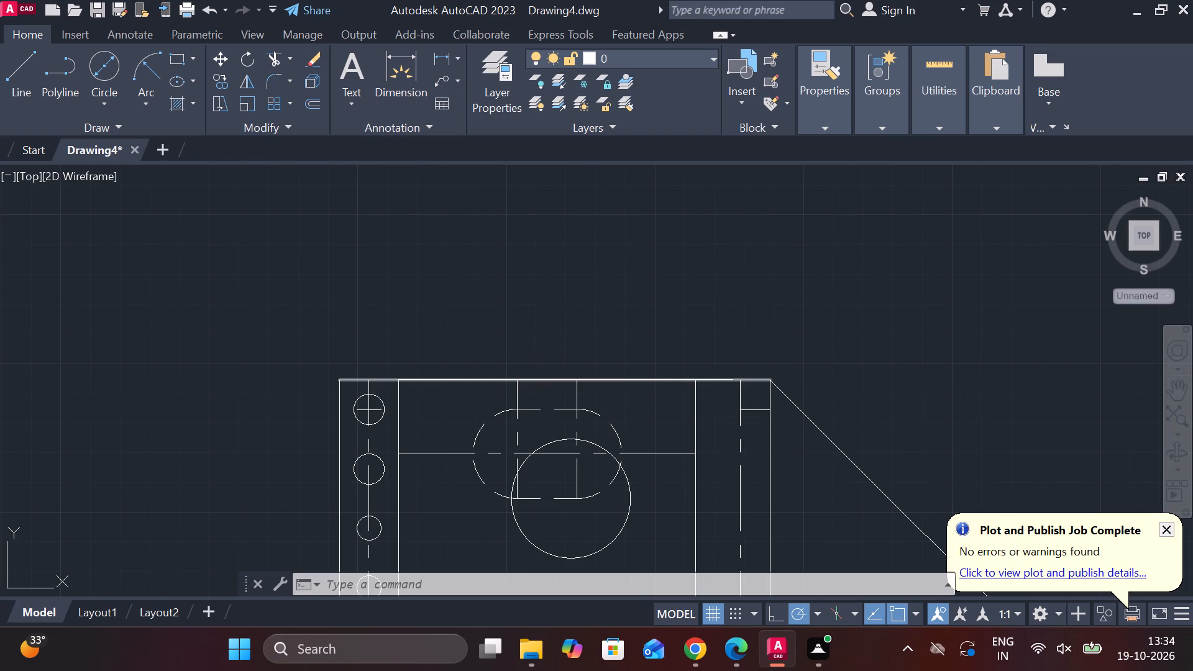
pyautogui.click(623, 462)
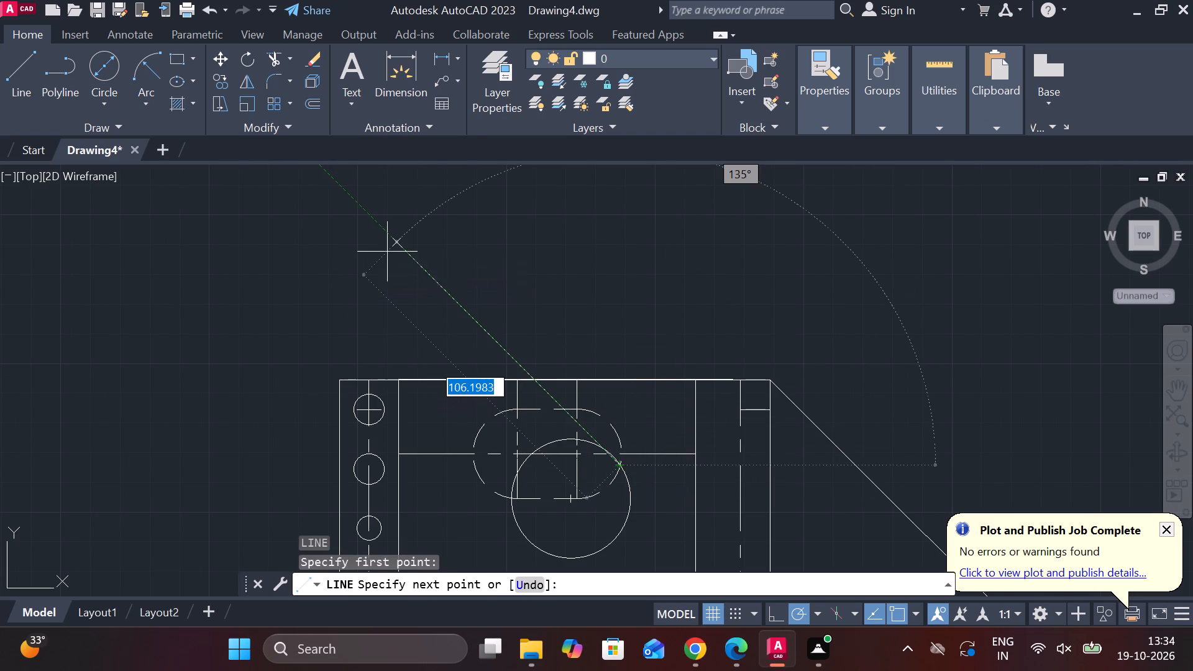
pyautogui.click(387, 252)
pyautogui.press('Escape')
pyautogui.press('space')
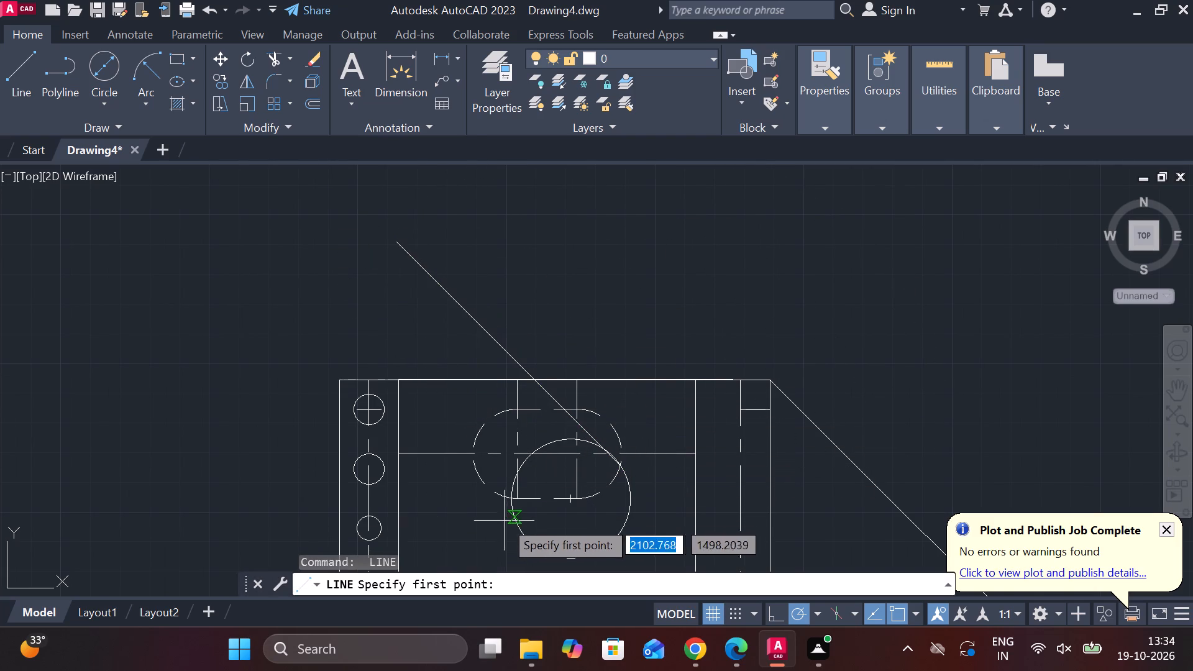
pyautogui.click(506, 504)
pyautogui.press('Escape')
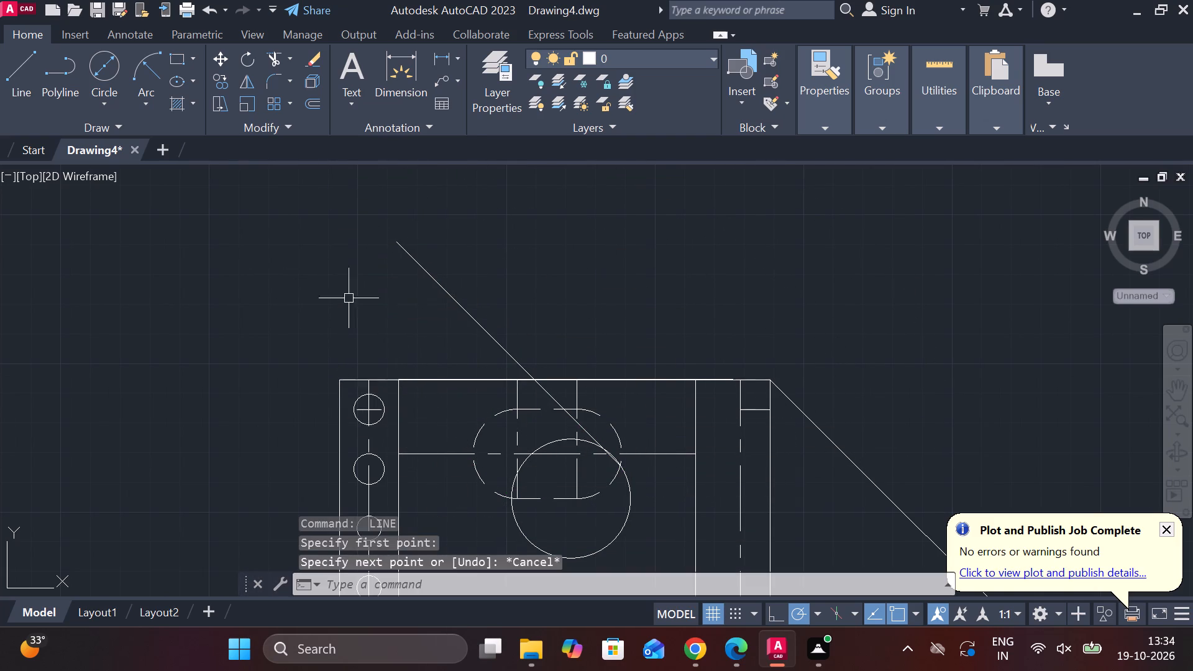
# Draw a second diagonal line from the large circle's lower-left edge, up and leftward beyond part 1 at about 135°.
pyautogui.moveTo(430, 357); pyautogui.dragTo(430, 297, button='middle')
pyautogui.press('space')
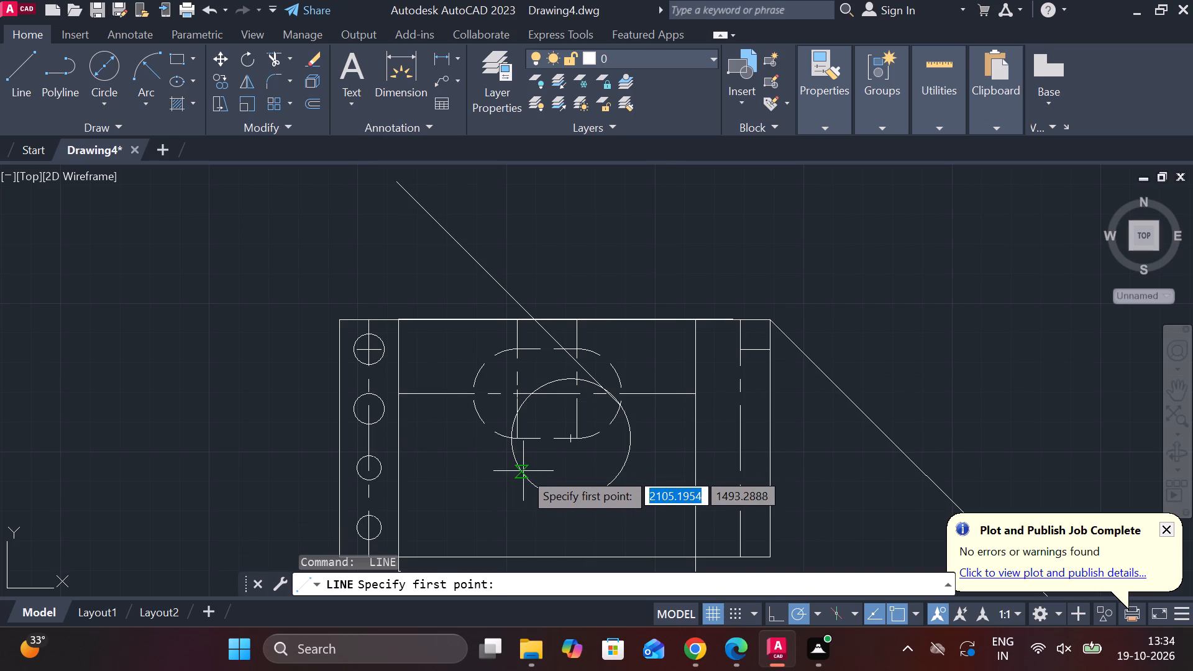
pyautogui.click(523, 471)
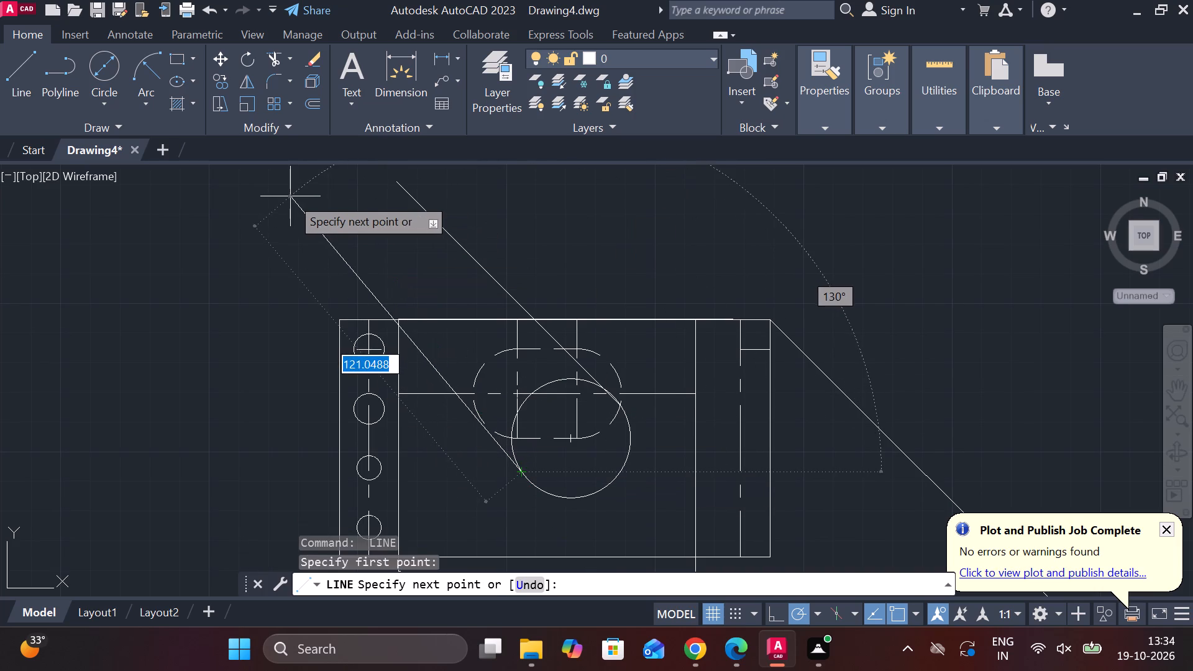
pyautogui.scroll(2, 301, 209)
pyautogui.scroll(-1, 416, 270)
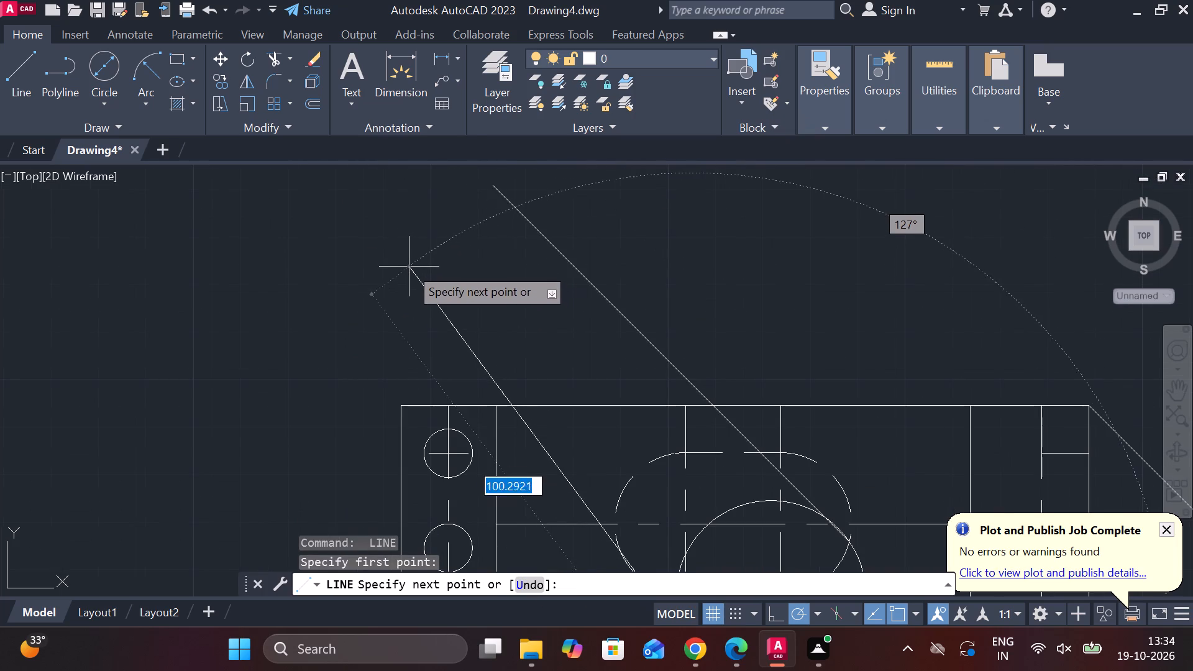
pyautogui.moveTo(363, 256); pyautogui.dragTo(352, 255, button='middle')
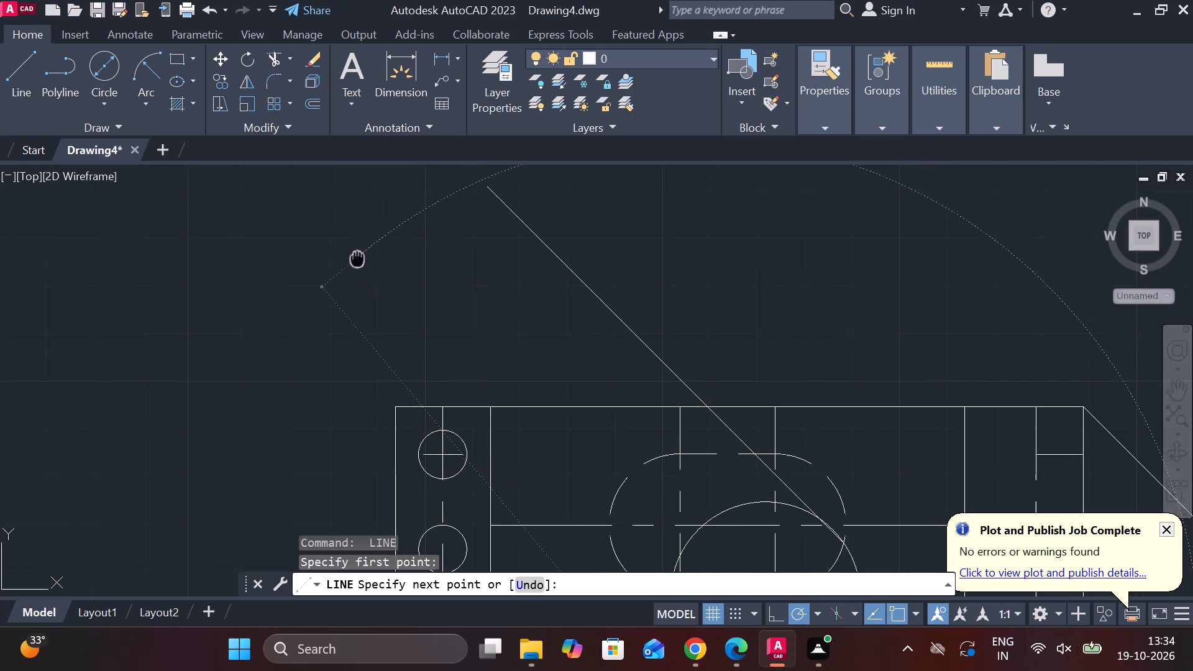
pyautogui.moveTo(352, 255); pyautogui.dragTo(345, 187, button='middle')
pyautogui.scroll(-2, 343, 199)
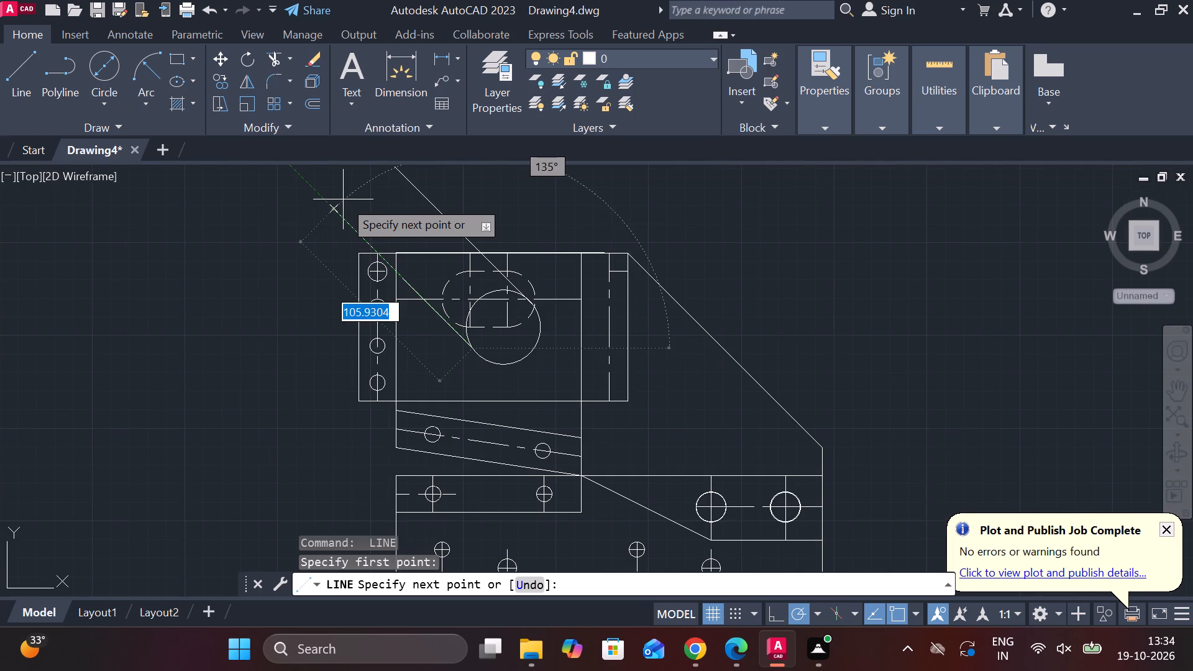
pyautogui.scroll(-1, 343, 199)
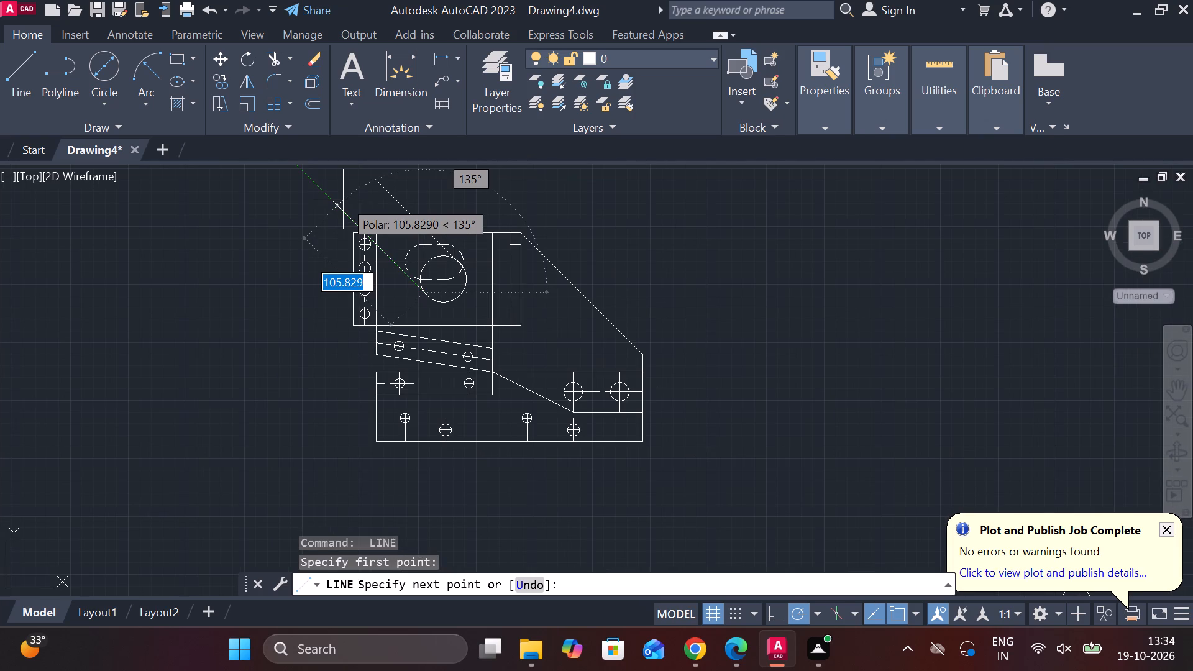
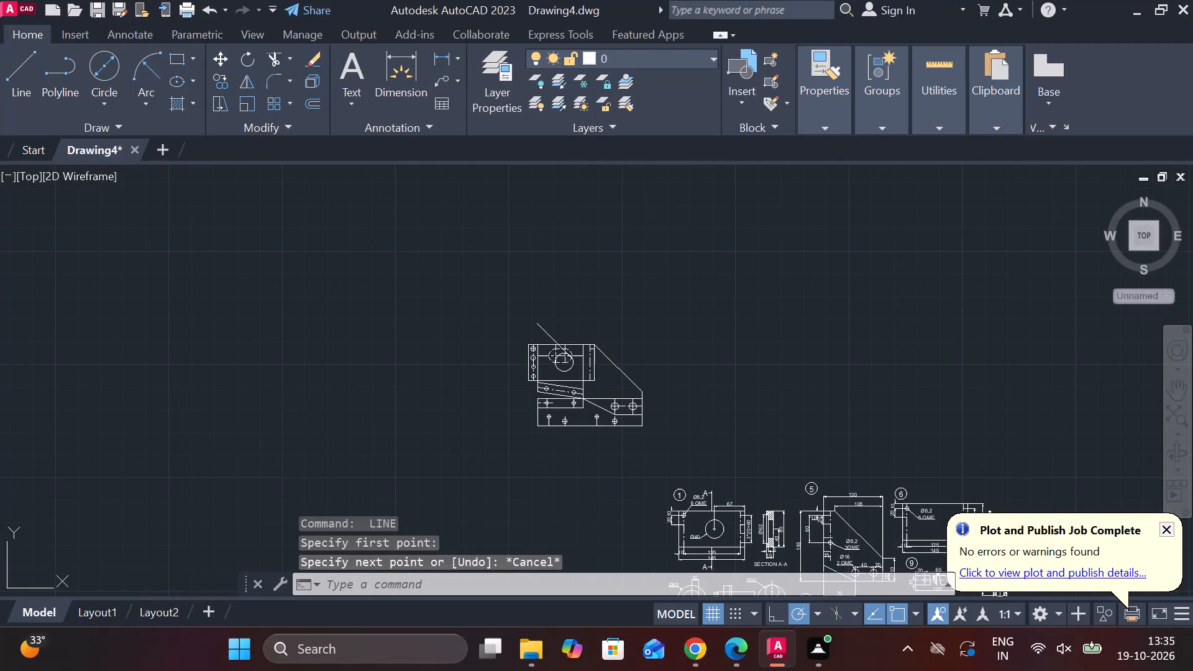
# Erase the whole undimensioned assembly view located above the numbered part details.
pyautogui.click(465, 284)
pyautogui.click(729, 471)
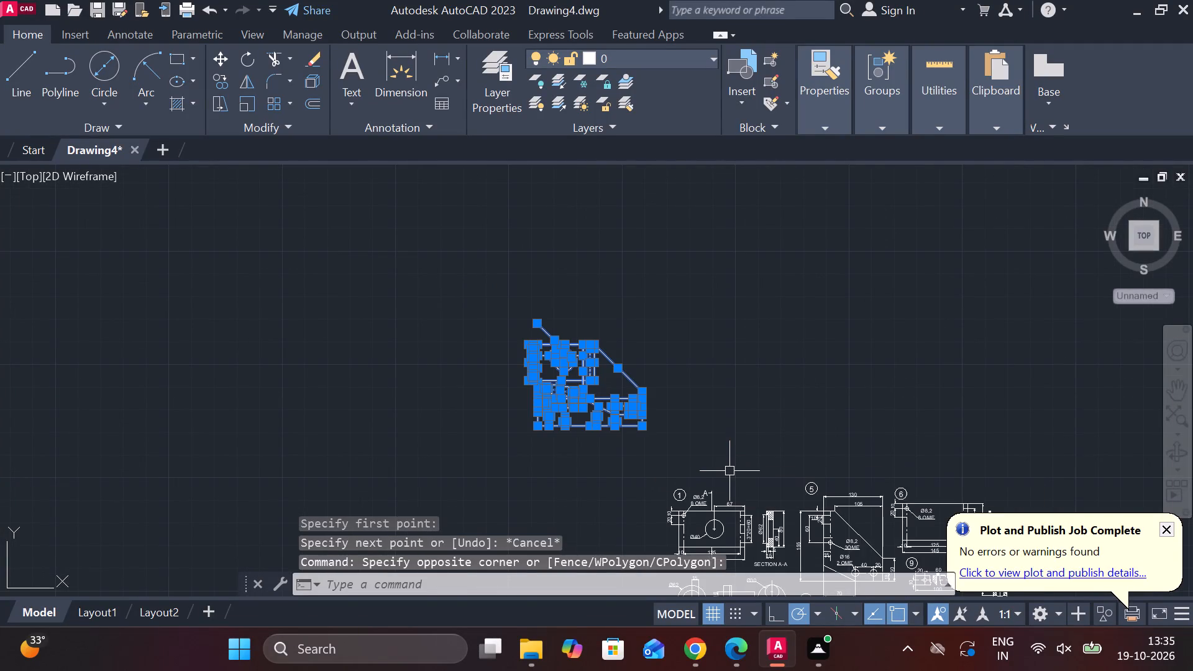
pyautogui.write('E')
pyautogui.press('space')
# Draw a rectangular border enclosing all the numbered part details and section views.
pyautogui.moveTo(712, 471); pyautogui.dragTo(602, 322, button='middle')
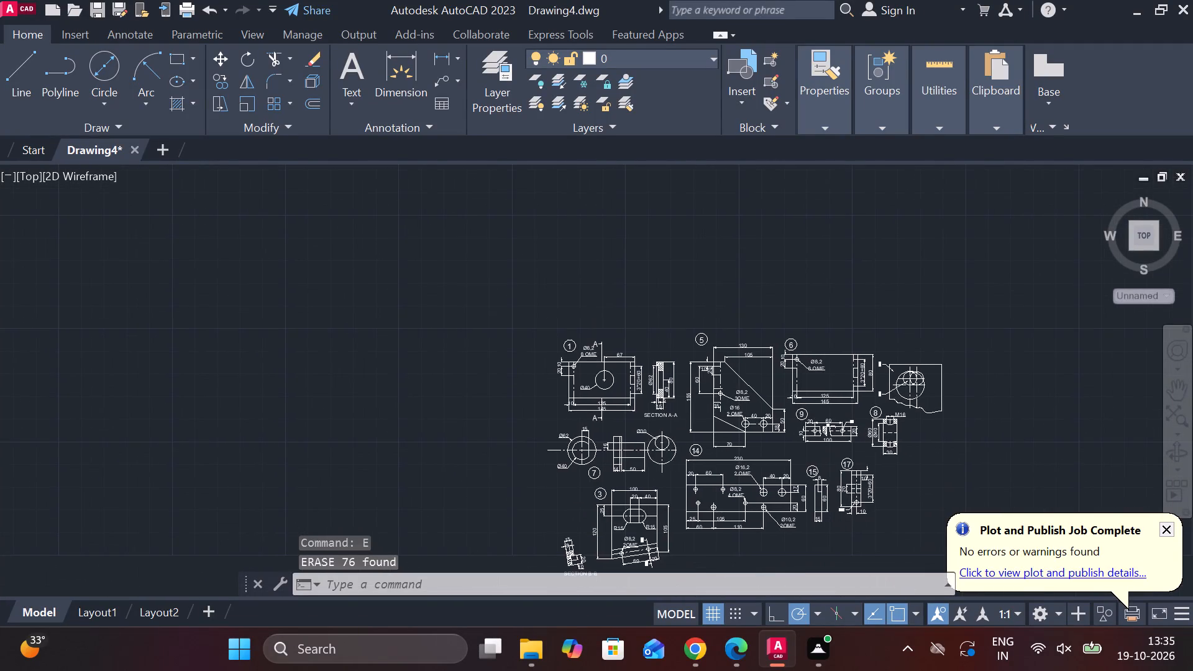
pyautogui.moveTo(687, 314); pyautogui.dragTo(638, 263, button='middle')
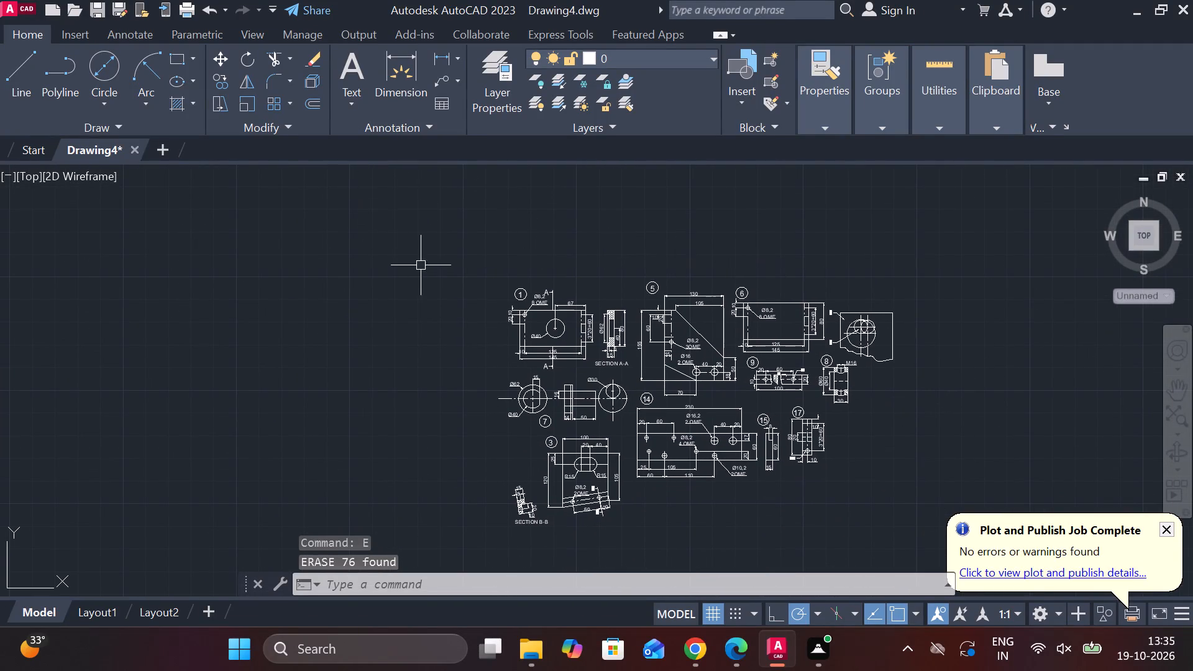
pyautogui.click(175, 57)
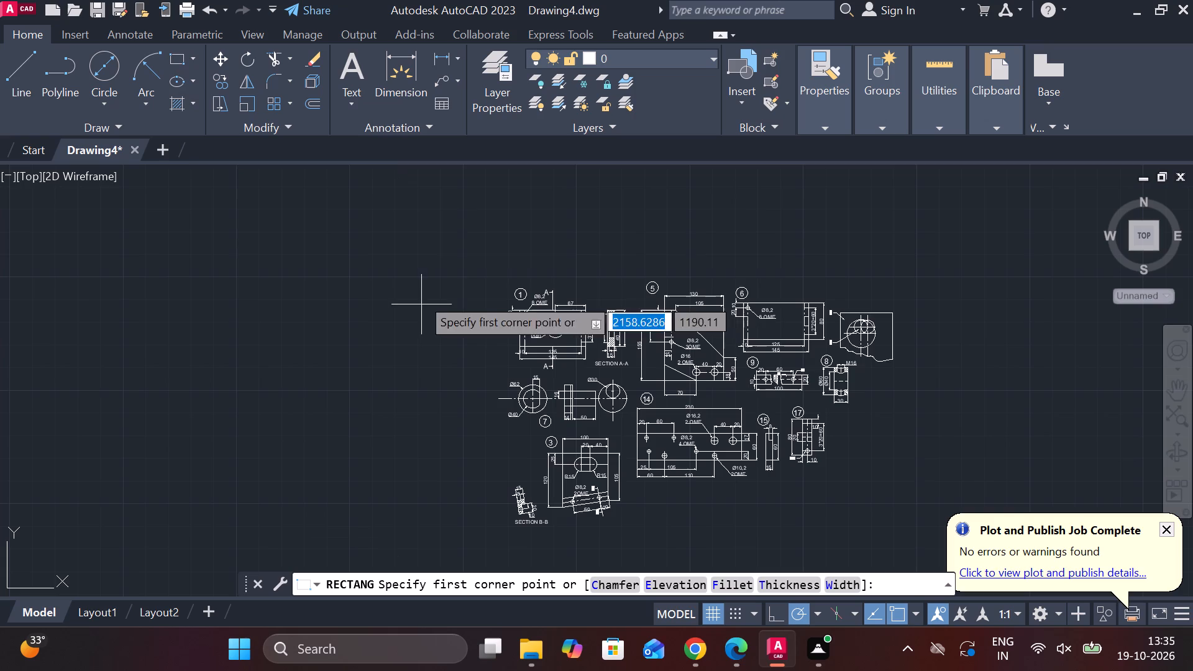
pyautogui.click(450, 233)
pyautogui.moveTo(601, 440); pyautogui.dragTo(563, 389, button='middle')
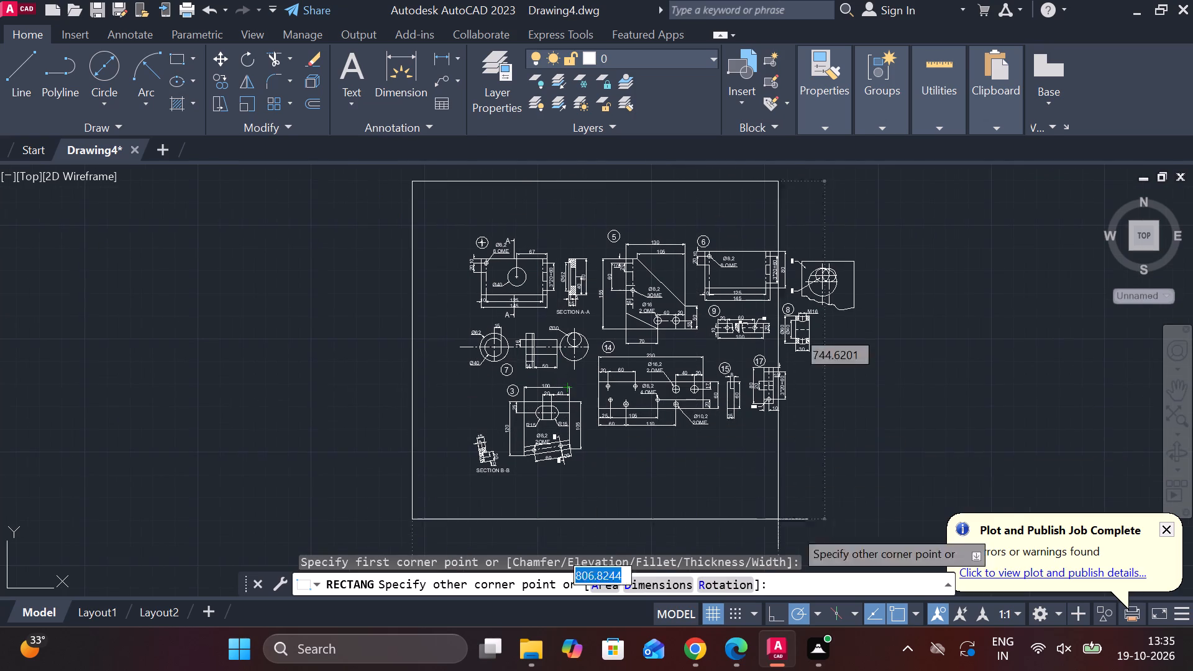
pyautogui.click(903, 500)
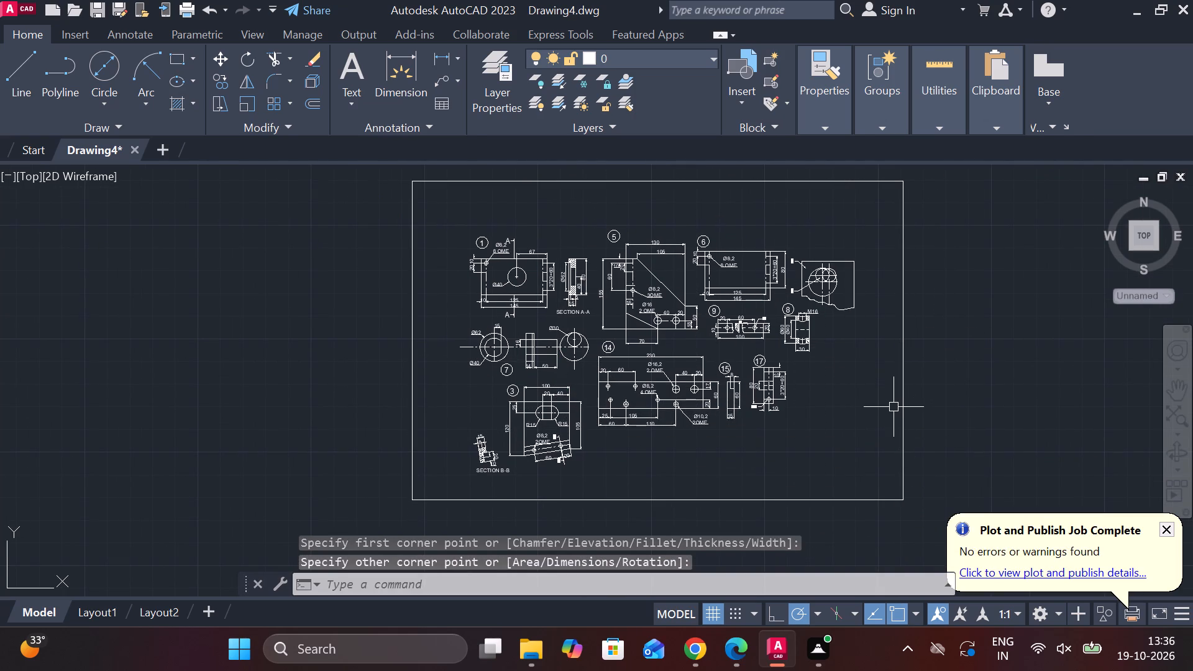
# Save the drawing in the Documents folder as MECHANICAL CLAMPING AND SUPPORT in AutoCAD 2018 Drawing format.
pyautogui.hotkey('ctrl', 's')
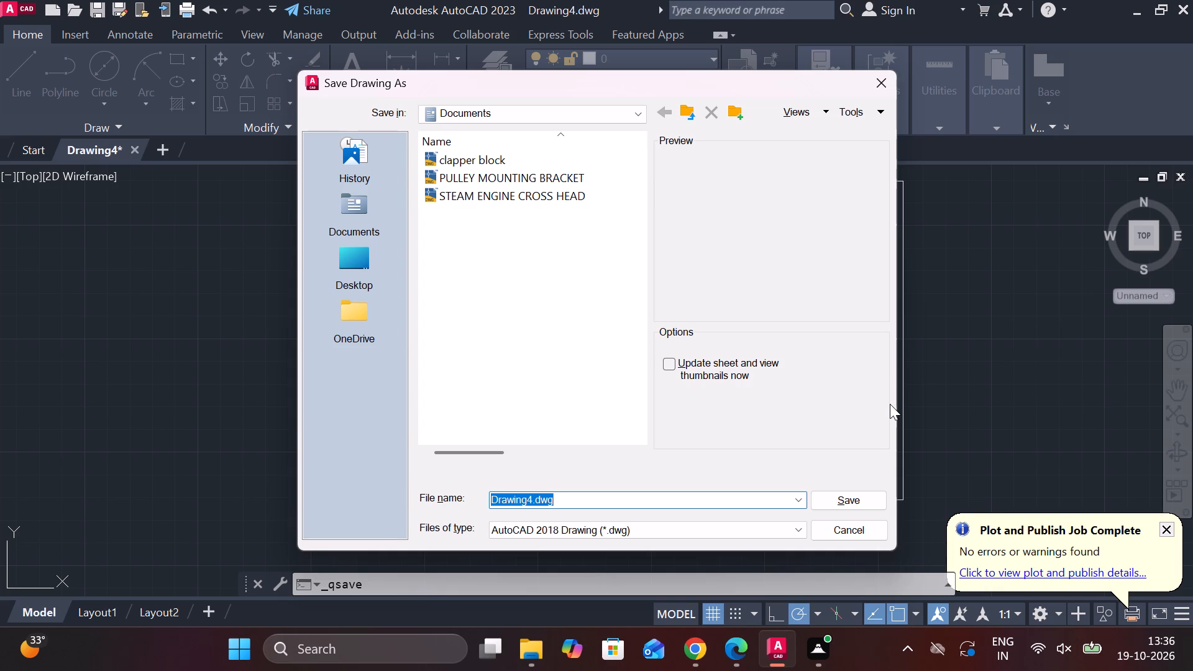
pyautogui.write('MECHANICAL CLAMPING')
pyautogui.press('space')
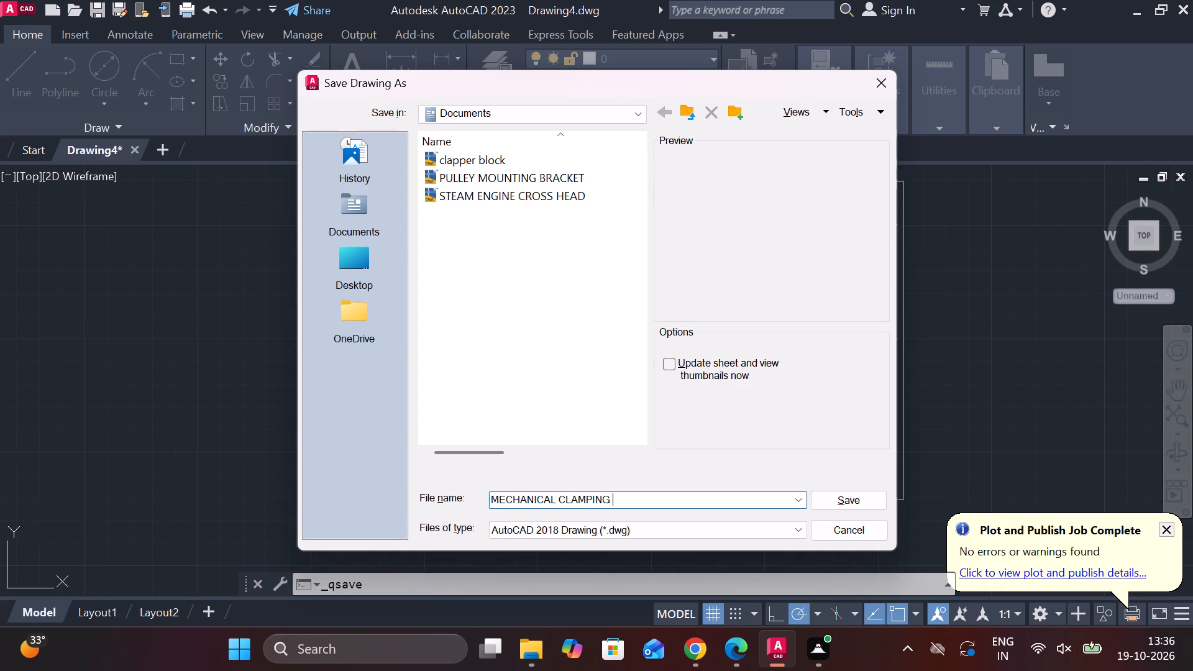
pyautogui.write('AND SUPP')
pyautogui.write('ORT')
pyautogui.click(841, 498)
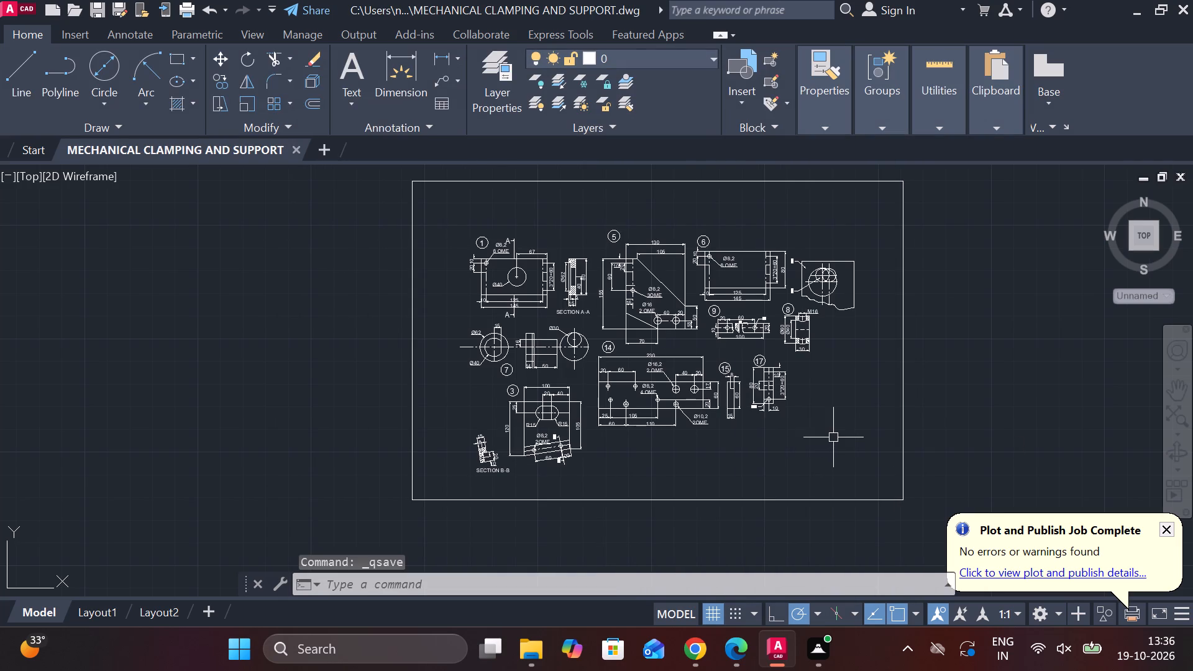
# Save the renamed drawing again.
pyautogui.write('LOG')
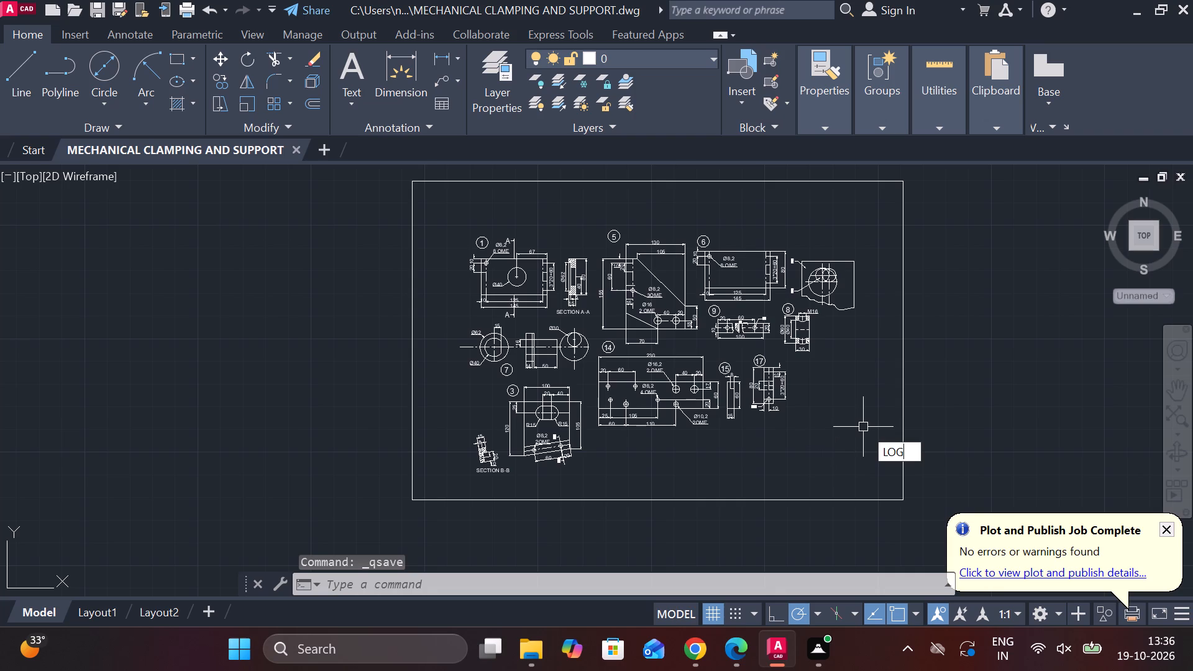
pyautogui.click(936, 483)
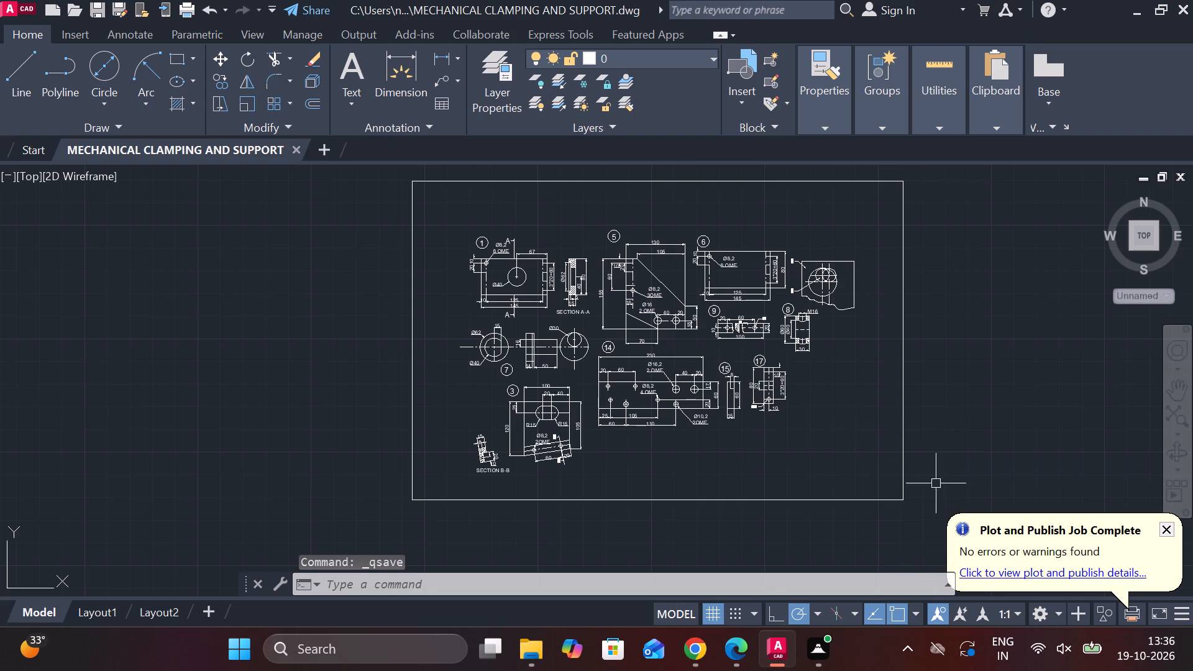
pyautogui.hotkey('ctrl', 's')
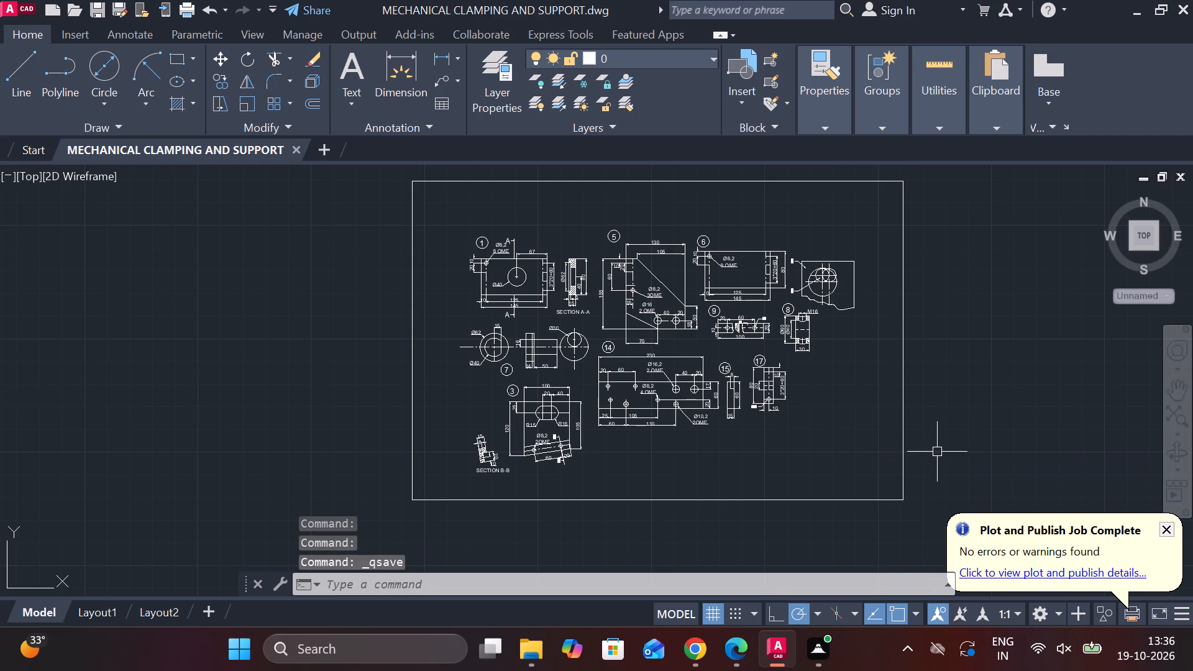
# Start a plot of the model using the DWG To PDF.pc3 plotter with landscape orientation.
pyautogui.write('PLOT')
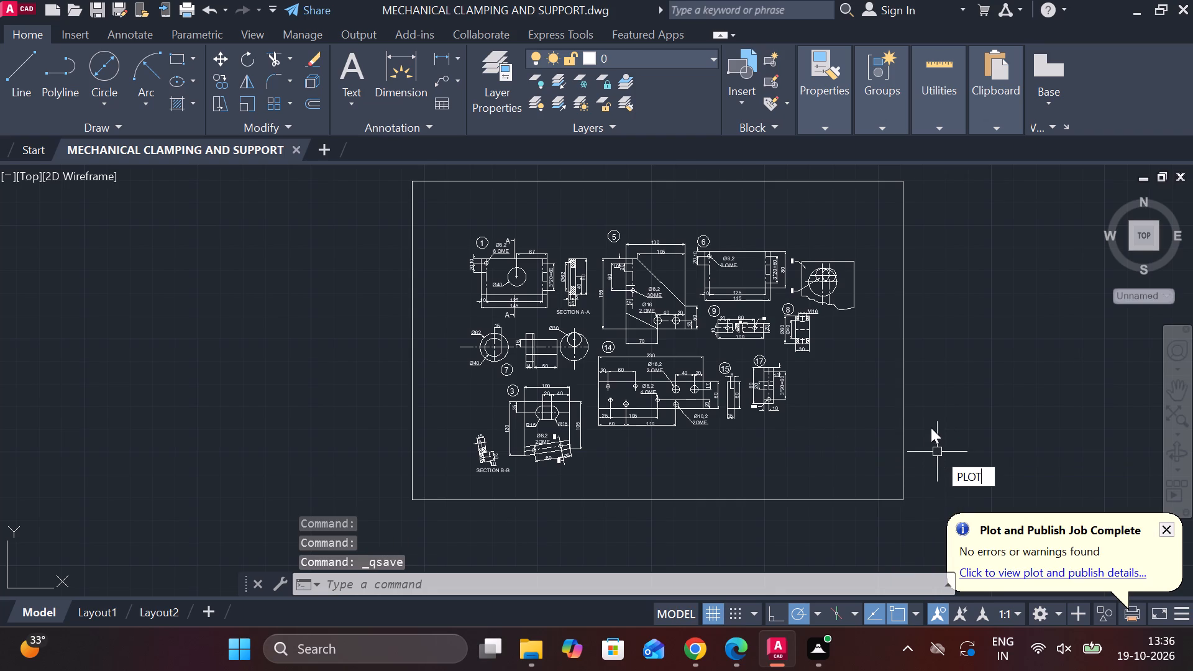
pyautogui.click(967, 495)
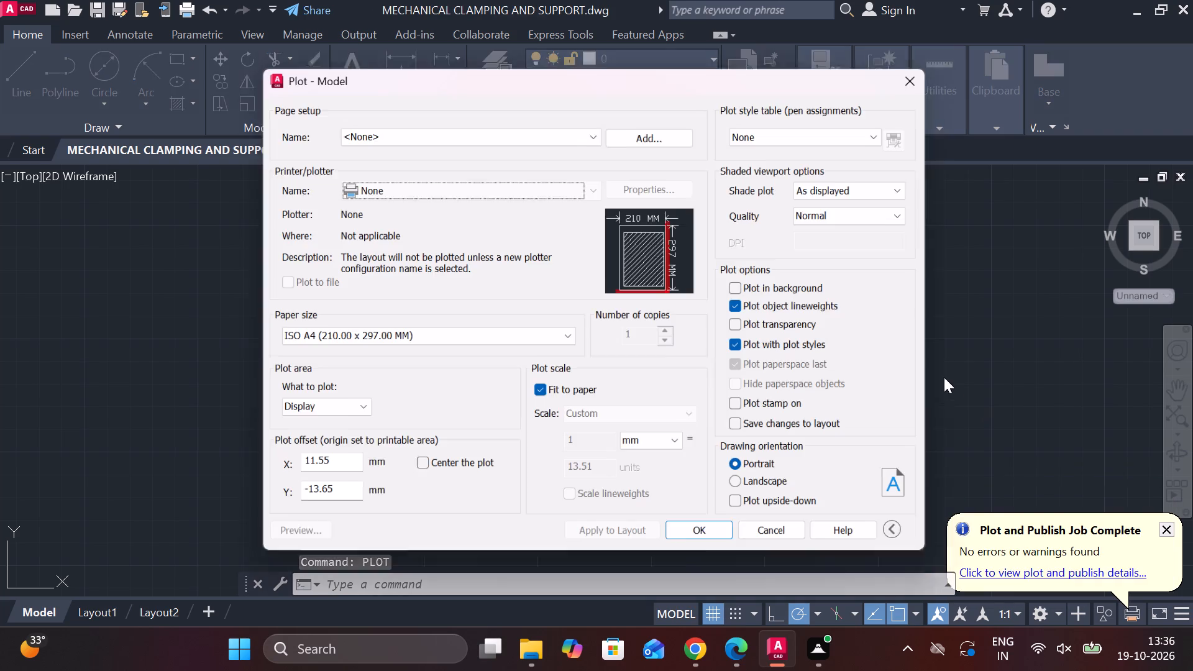
pyautogui.click(444, 185)
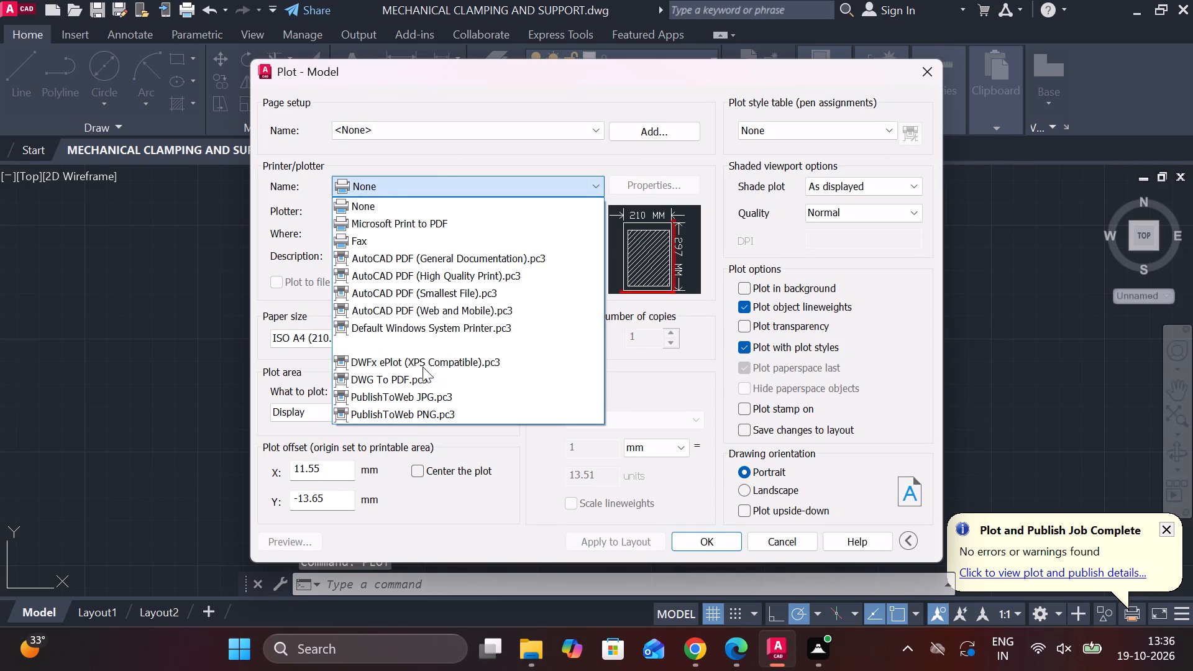
pyautogui.click(426, 379)
pyautogui.click(738, 491)
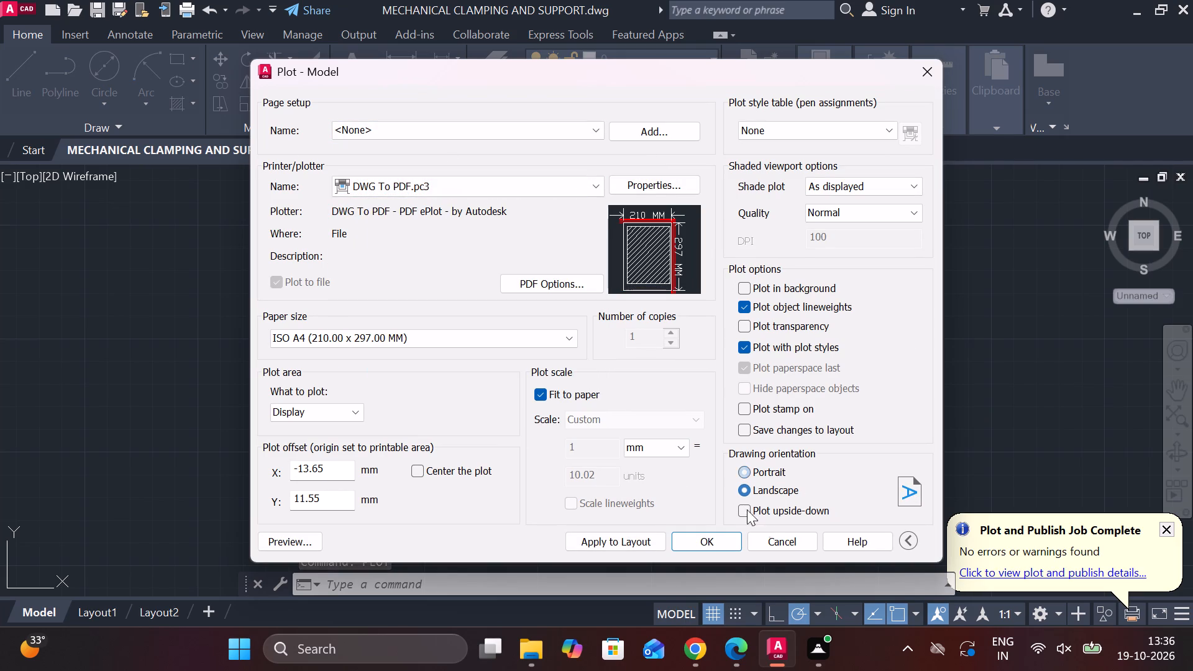
# Set the plot area to a window picked just outside the rectangular border around all the part details.
pyautogui.click(358, 419)
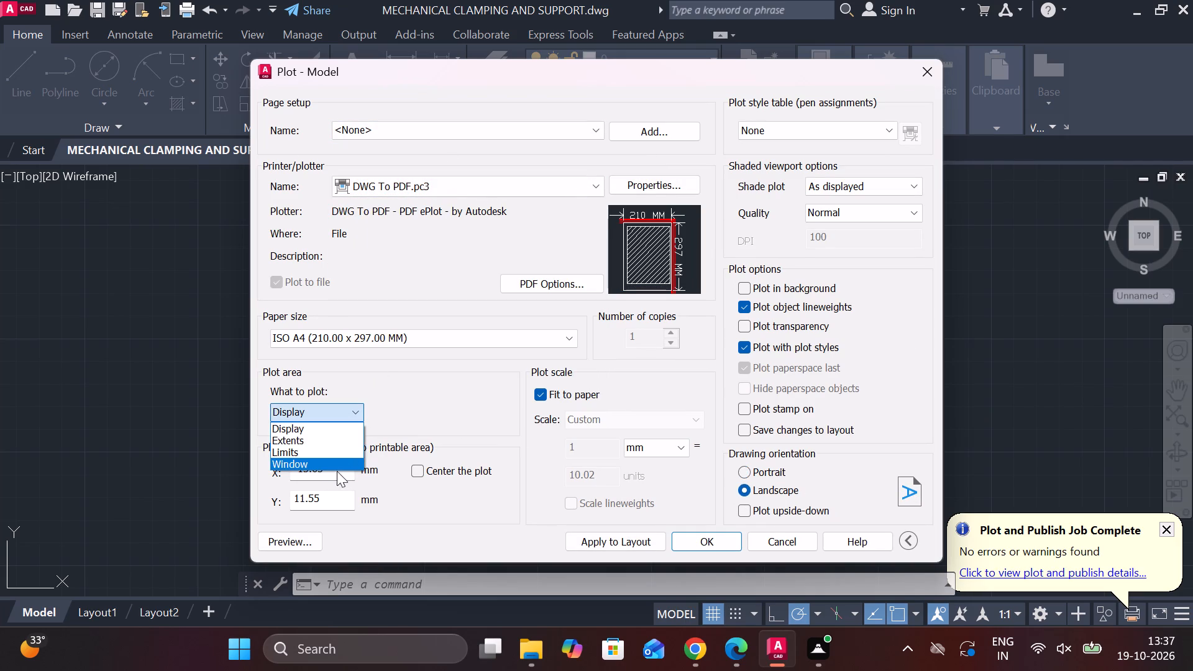
pyautogui.click(330, 464)
pyautogui.moveTo(767, 494); pyautogui.dragTo(764, 488, button='middle')
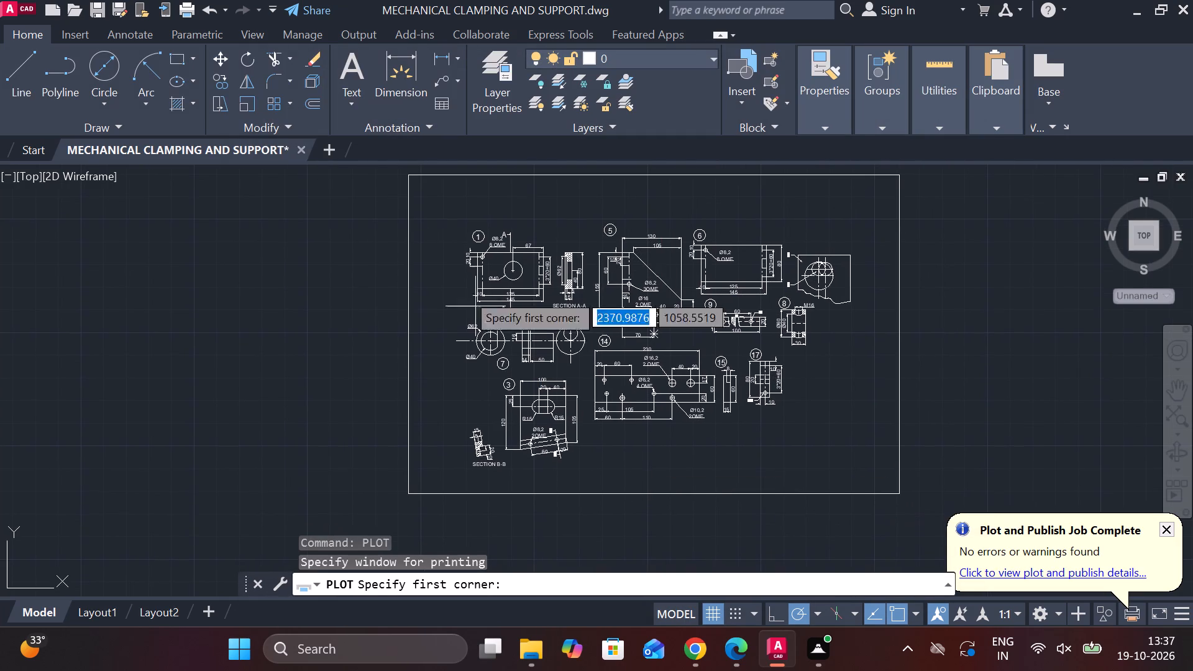
pyautogui.click(389, 173)
pyautogui.moveTo(718, 394); pyautogui.dragTo(638, 385, button='middle')
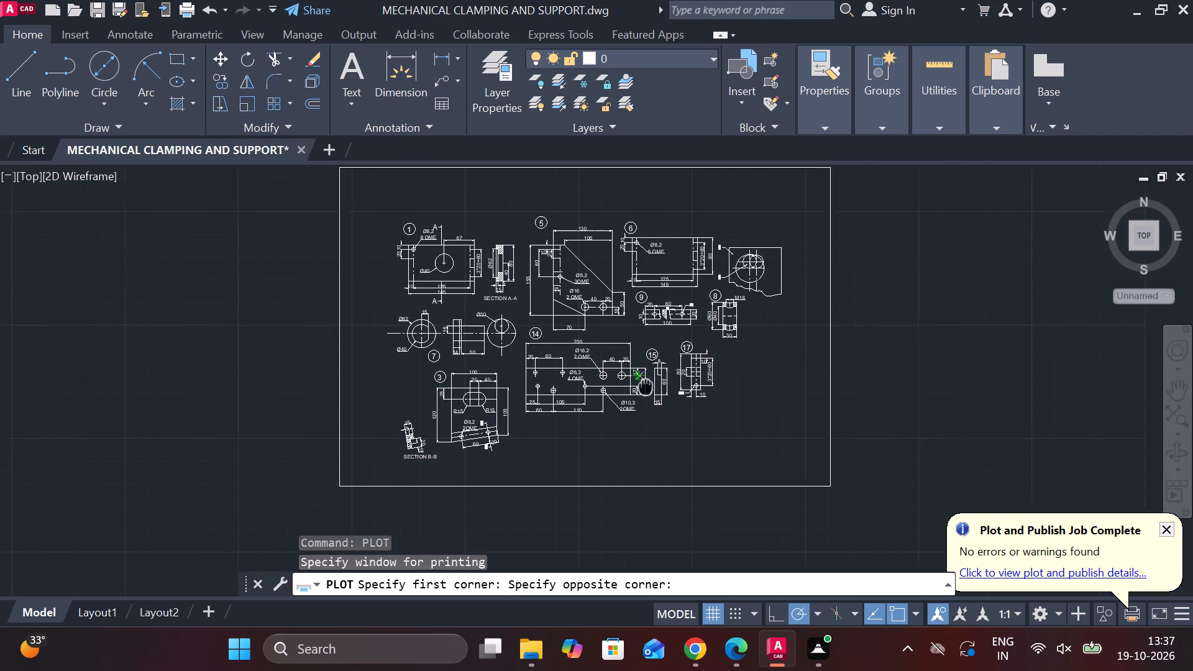
pyautogui.moveTo(638, 385); pyautogui.dragTo(635, 384, button='middle')
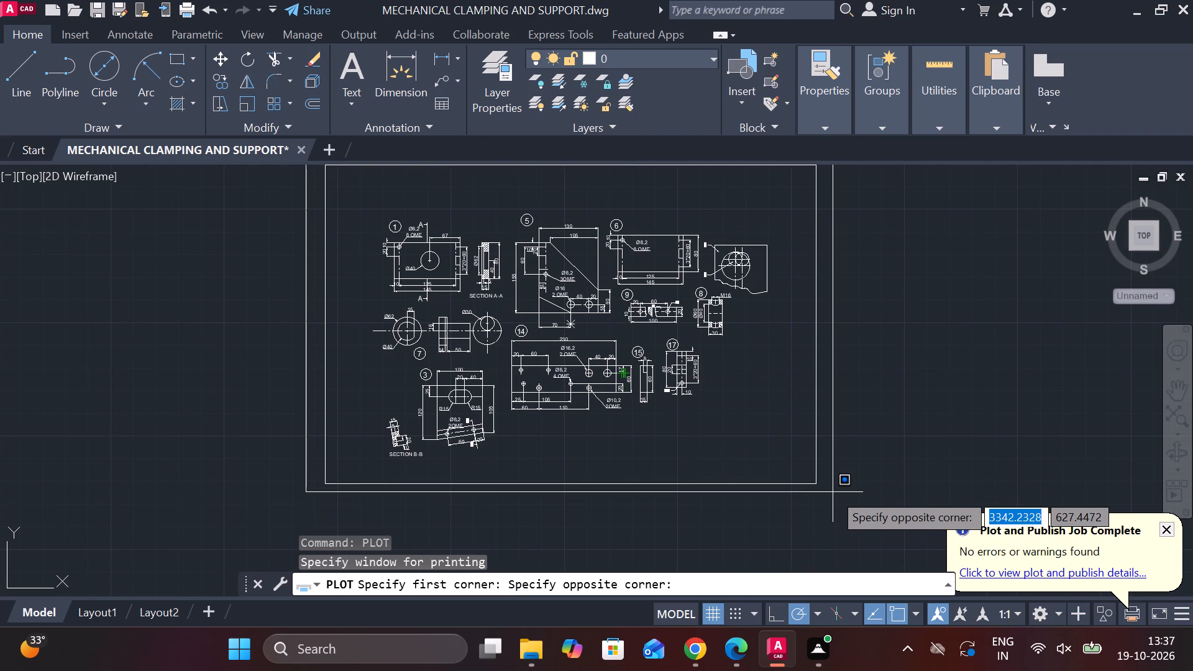
pyautogui.click(833, 492)
# Plot to MECHANICAL CLAMPING AND SUPPORT-Model.pdf in the Documents folder and look over the PDF.
pyautogui.click(733, 541)
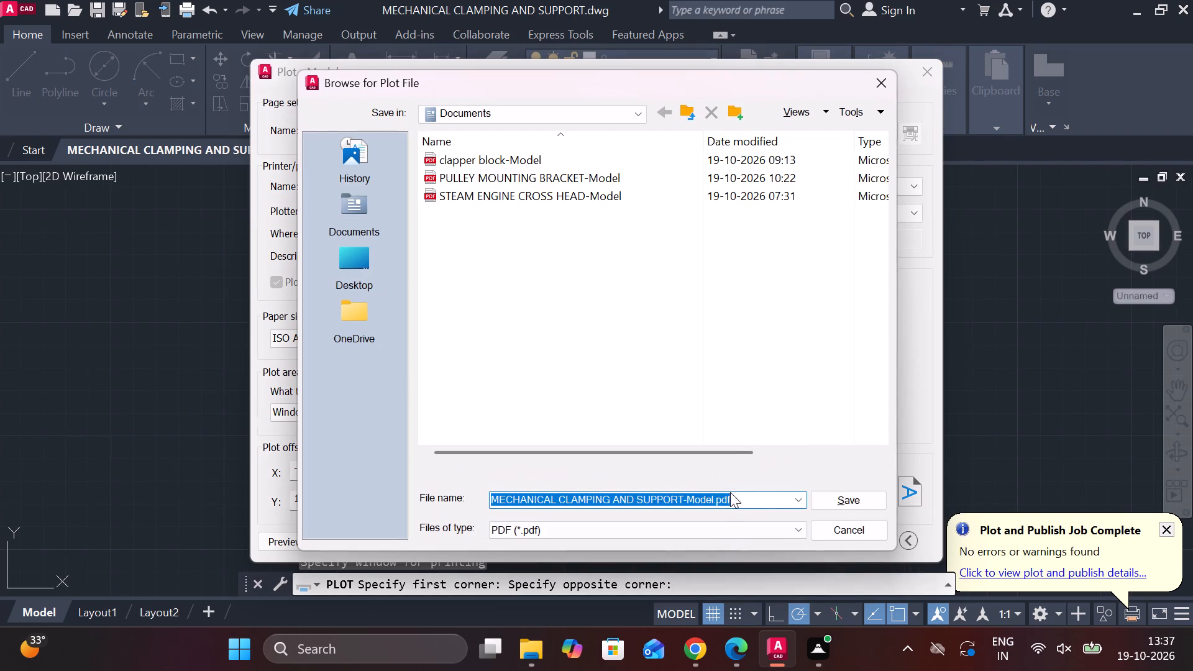
pyautogui.click(844, 497)
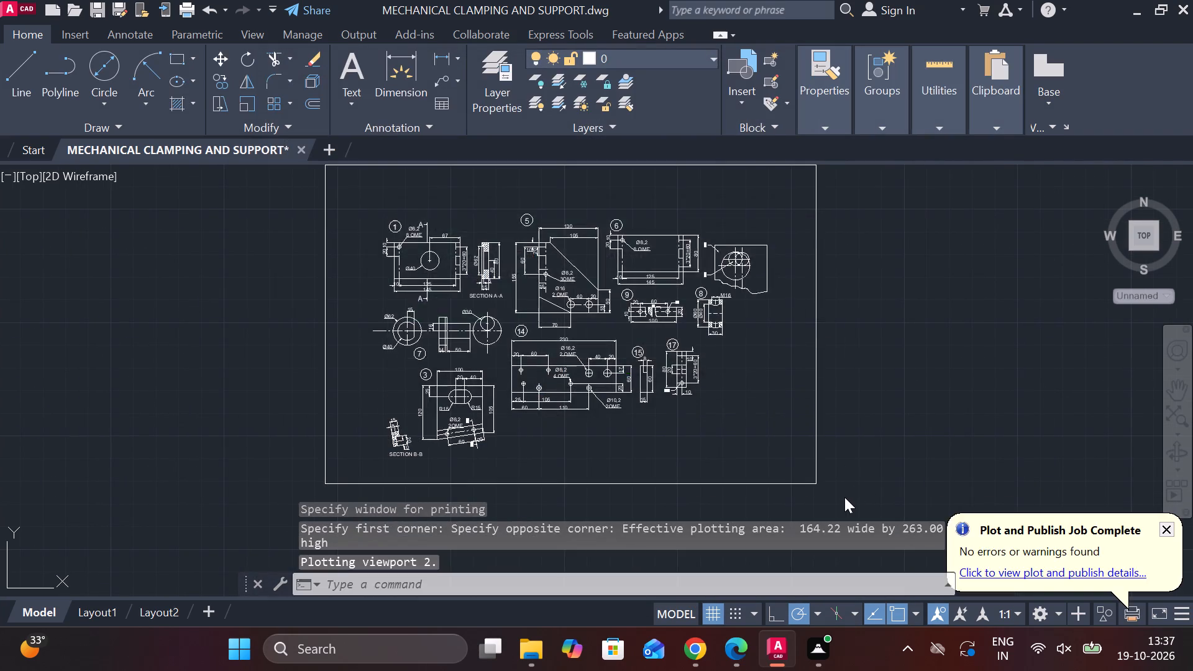
pyautogui.scroll(-2, 743, 475)
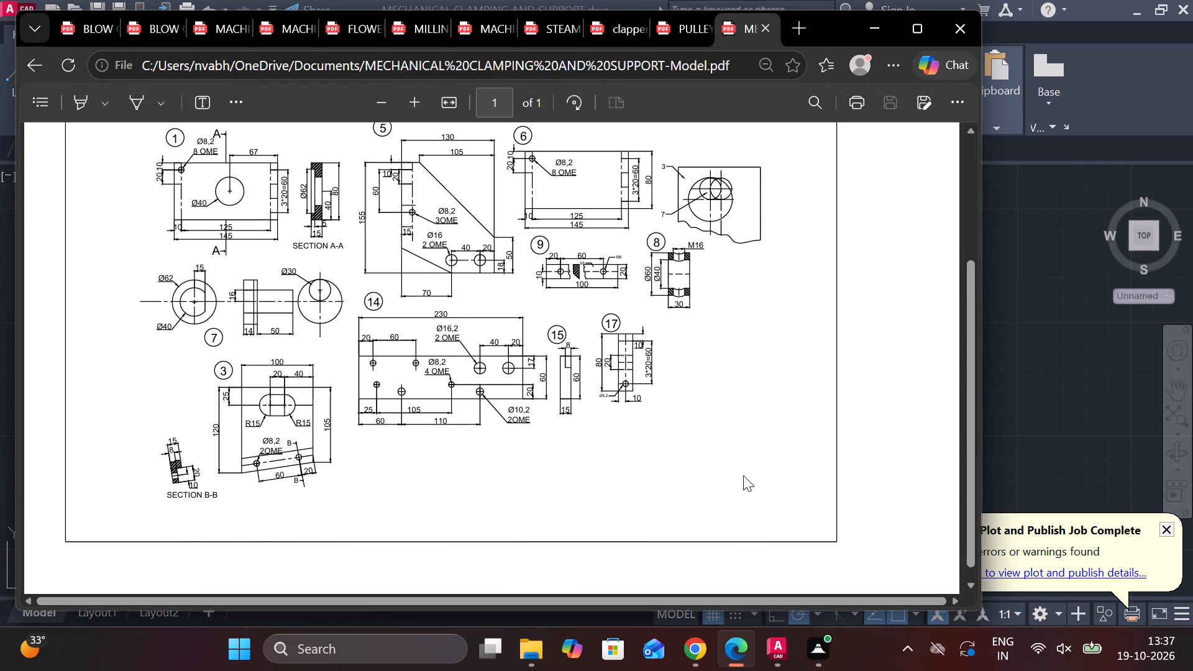